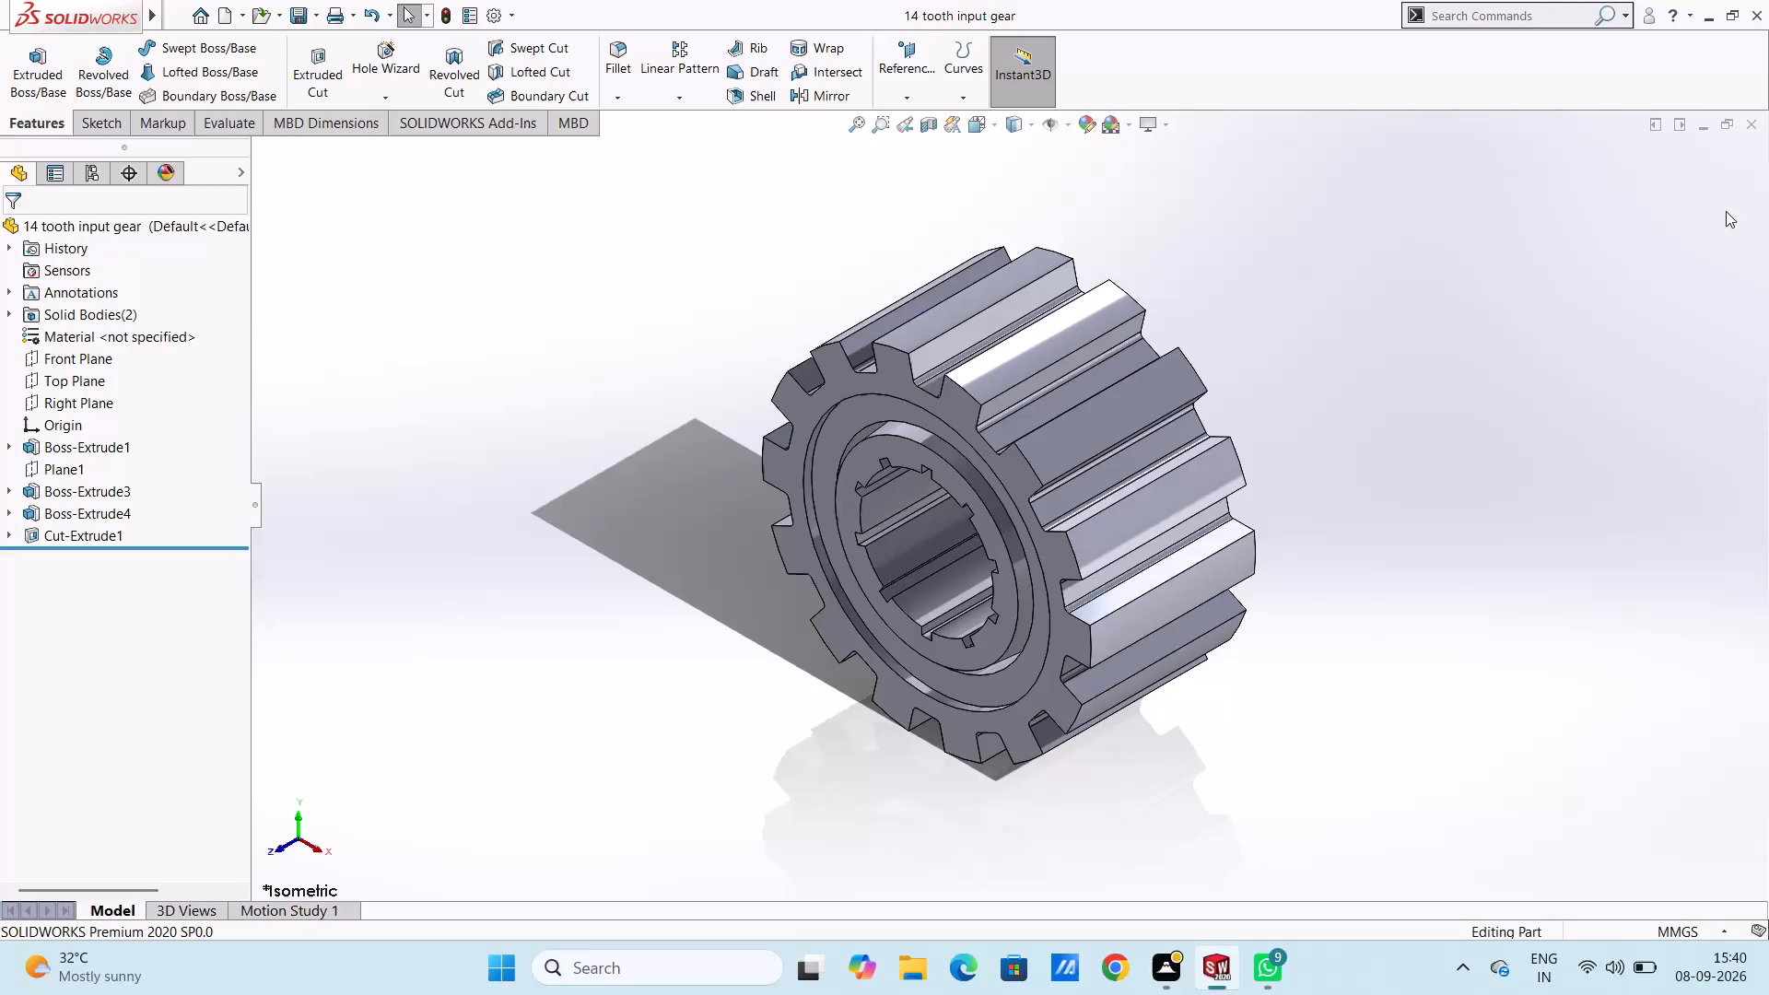
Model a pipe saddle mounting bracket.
Close the 14 tooth input gear part and create a new part document.
{"action": "left_click", "coordinate": [1758, 125]}
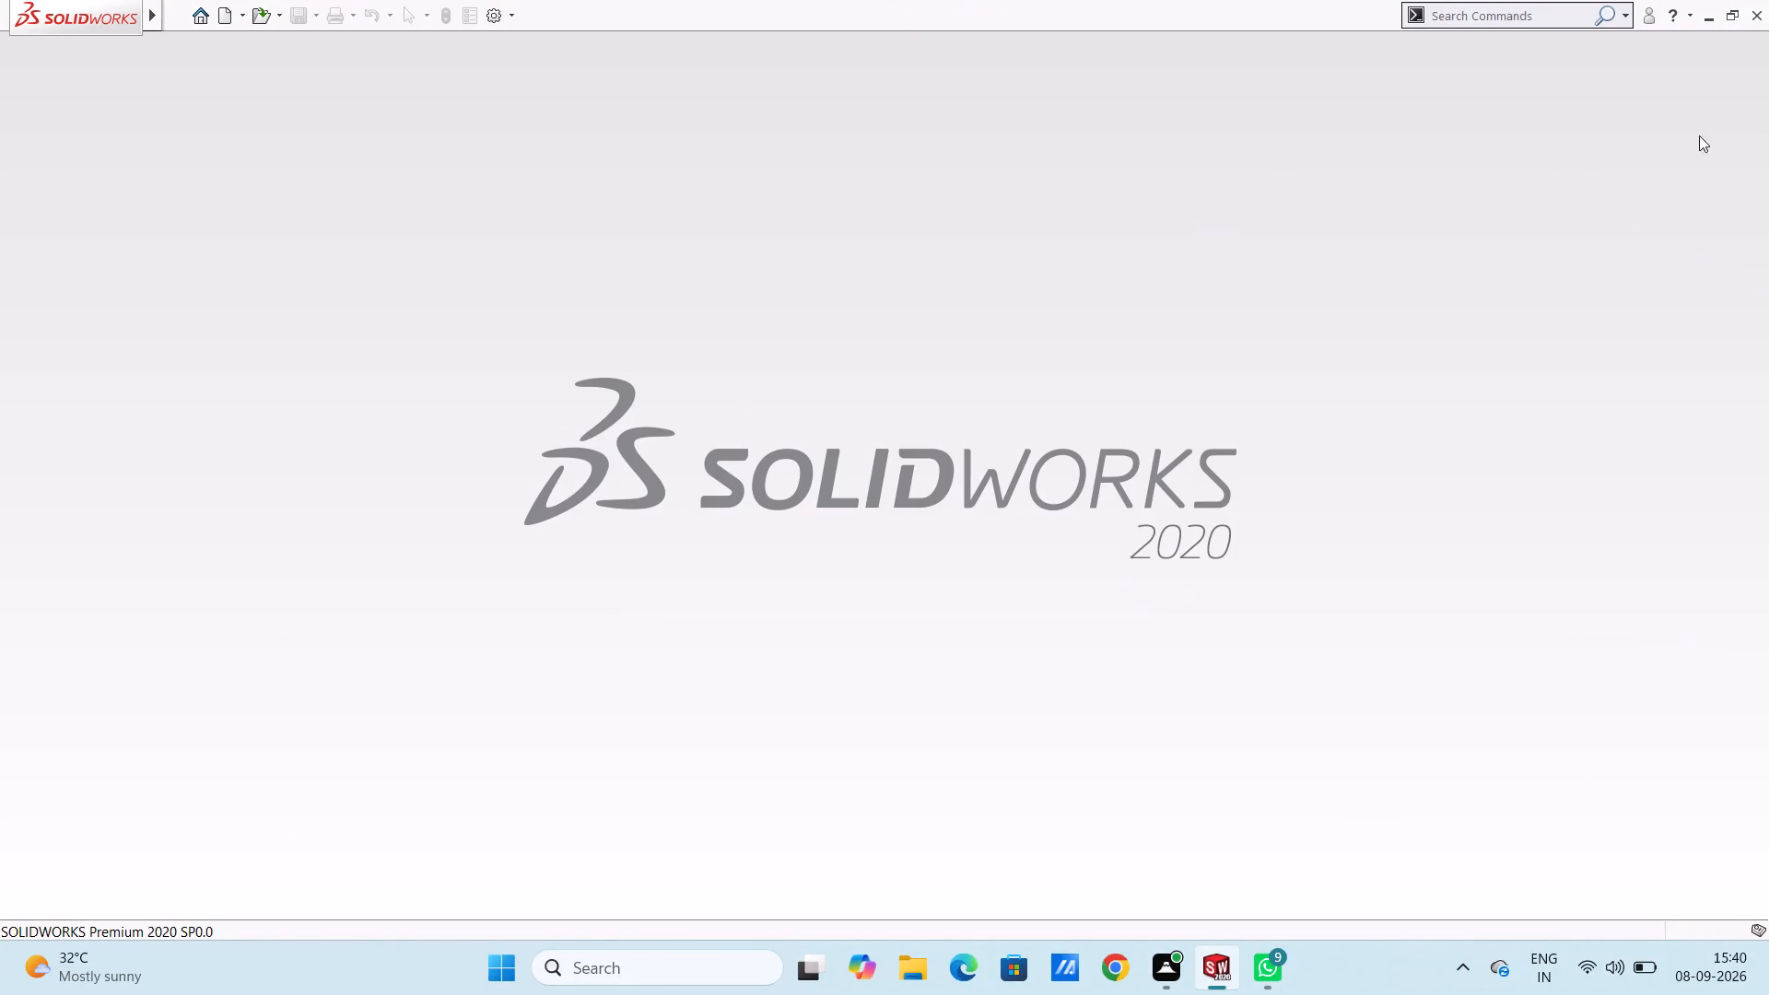
{"action": "left_click", "coordinate": [230, 26]}
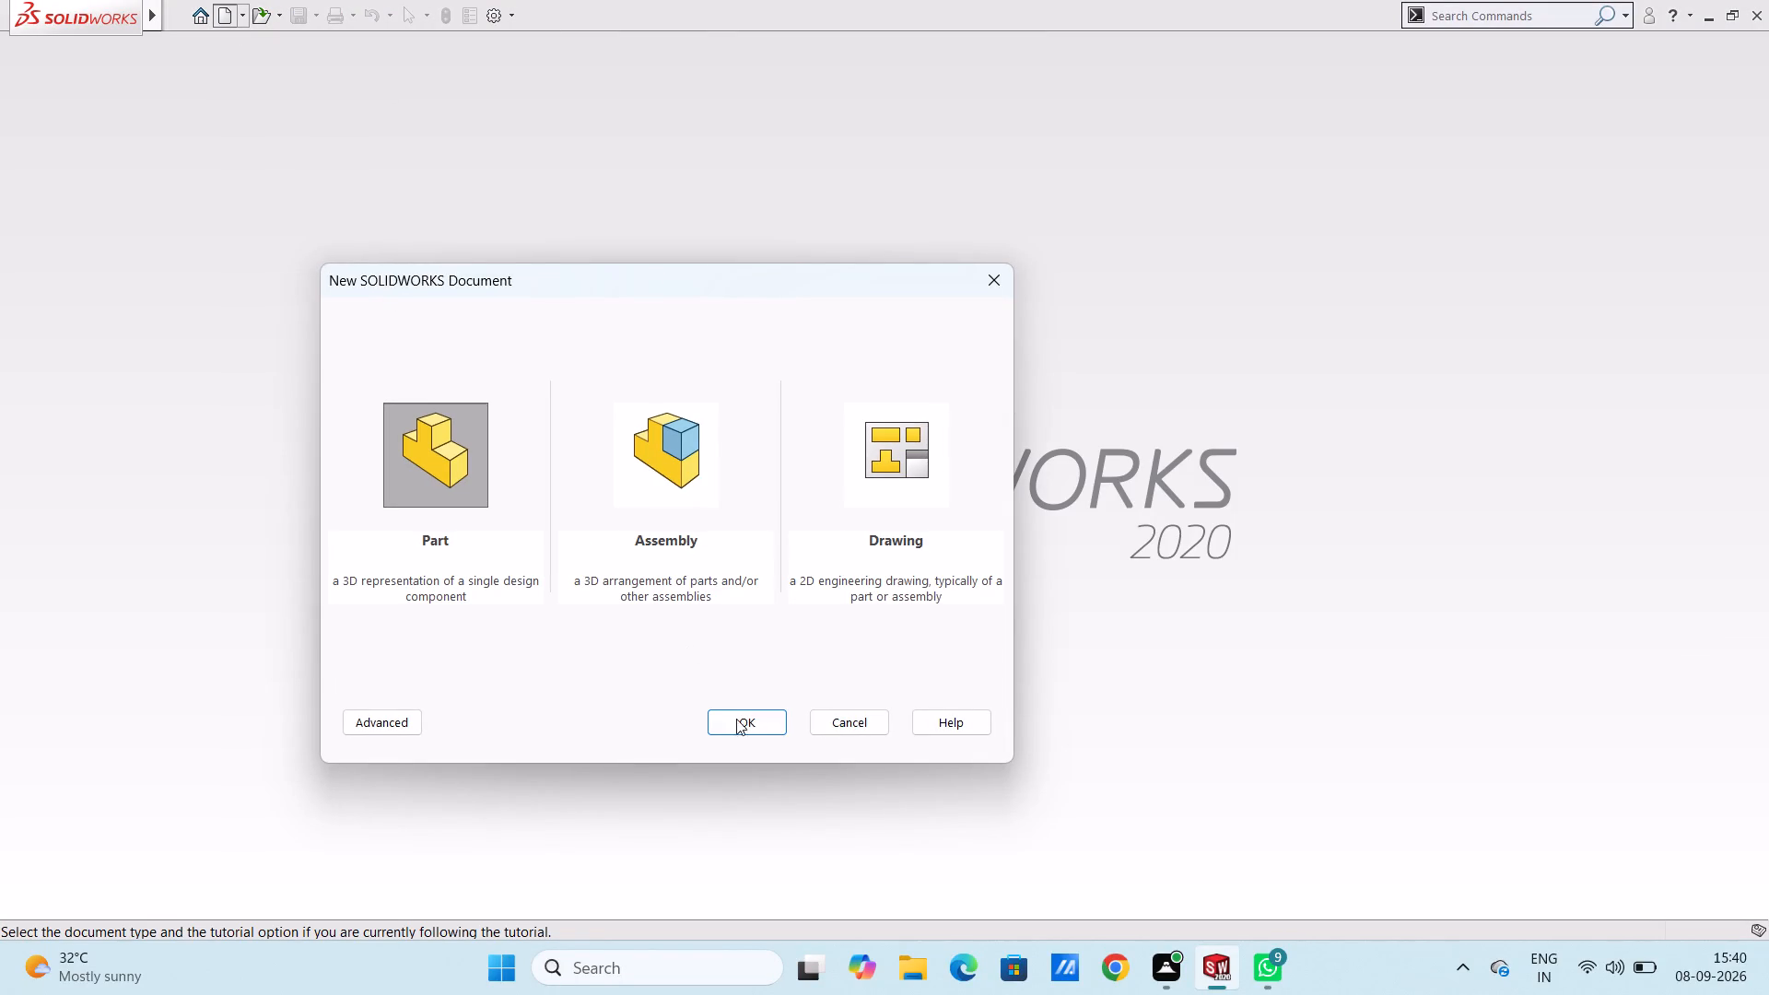
{"action": "left_click", "coordinate": [752, 732]}
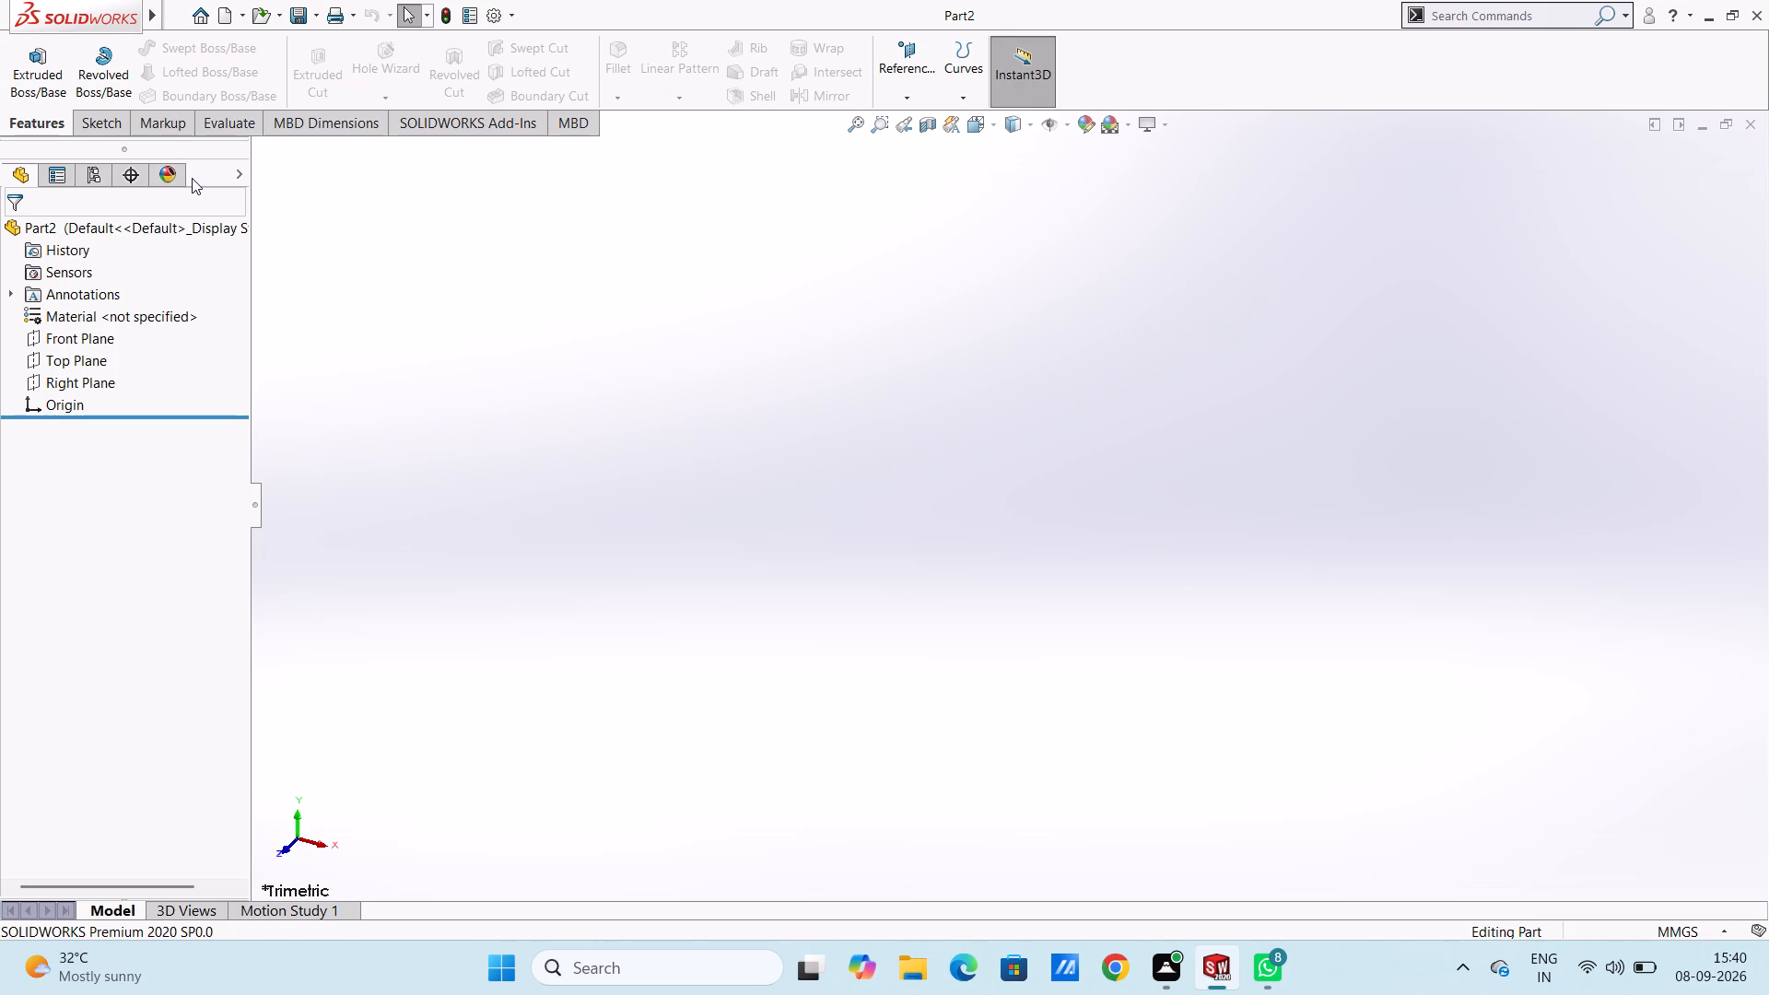
Open a new sketch on the Front Plane of the new part.
{"action": "left_click", "coordinate": [97, 123]}
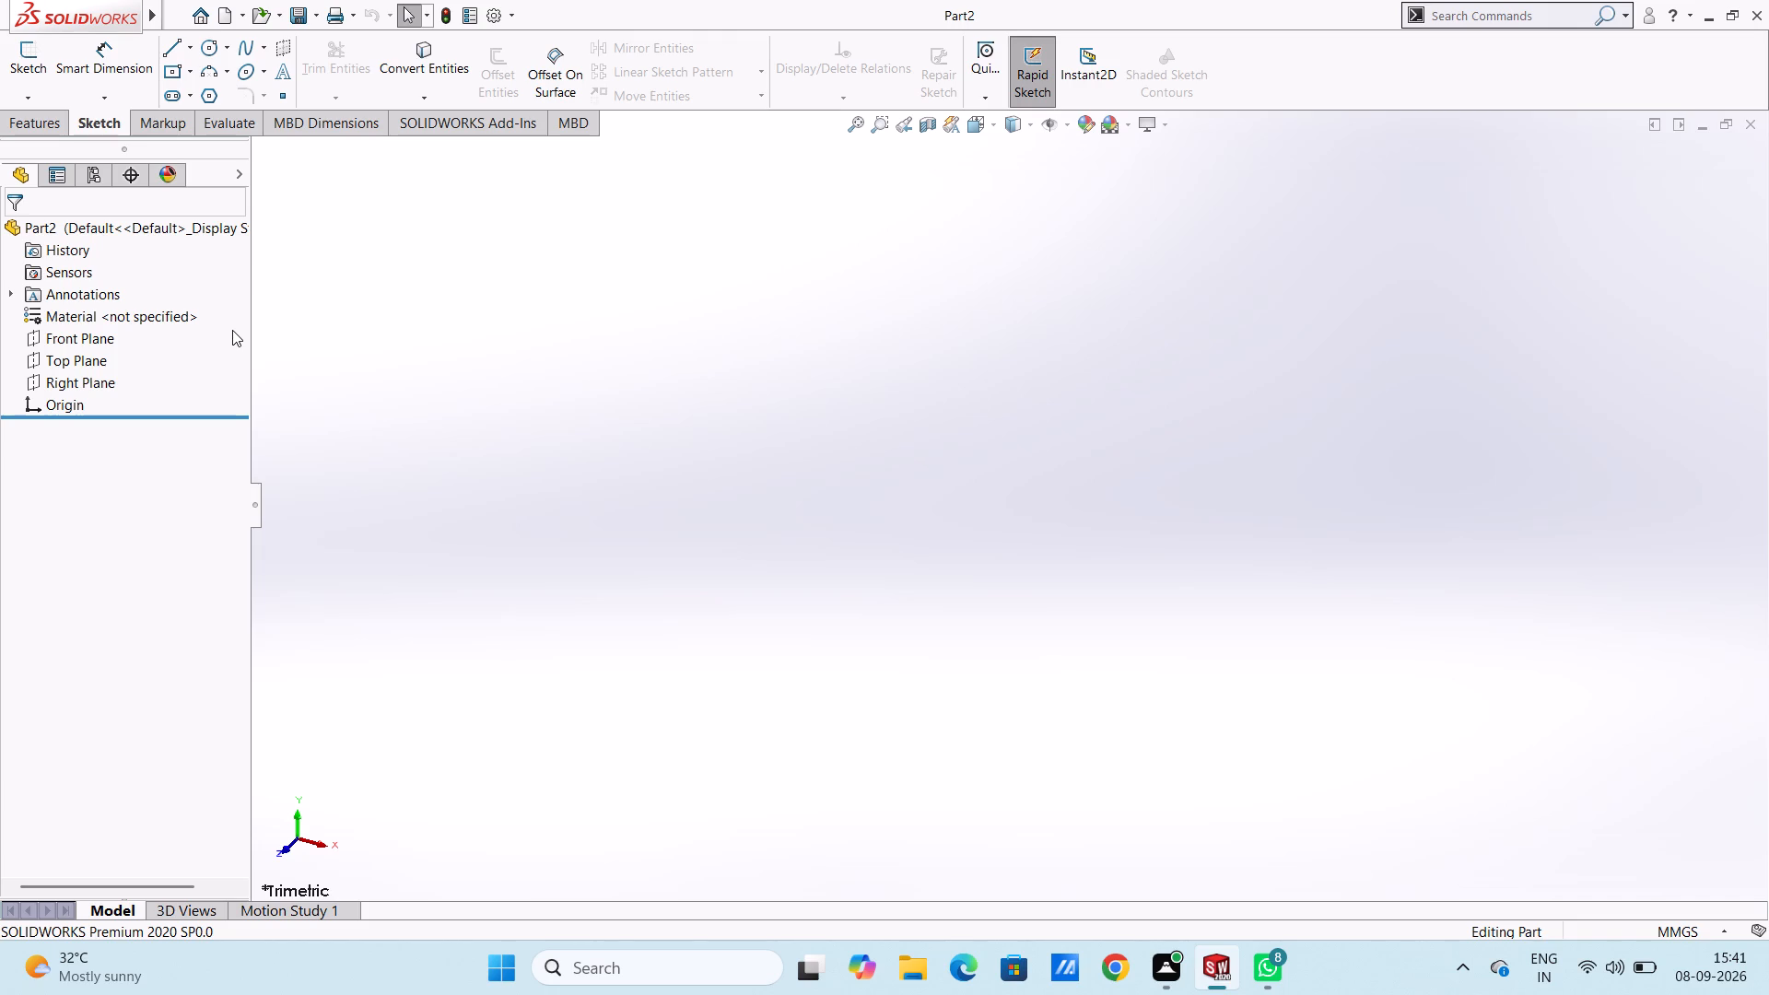
{"action": "left_click", "coordinate": [106, 344]}
{"action": "left_click", "coordinate": [116, 320]}
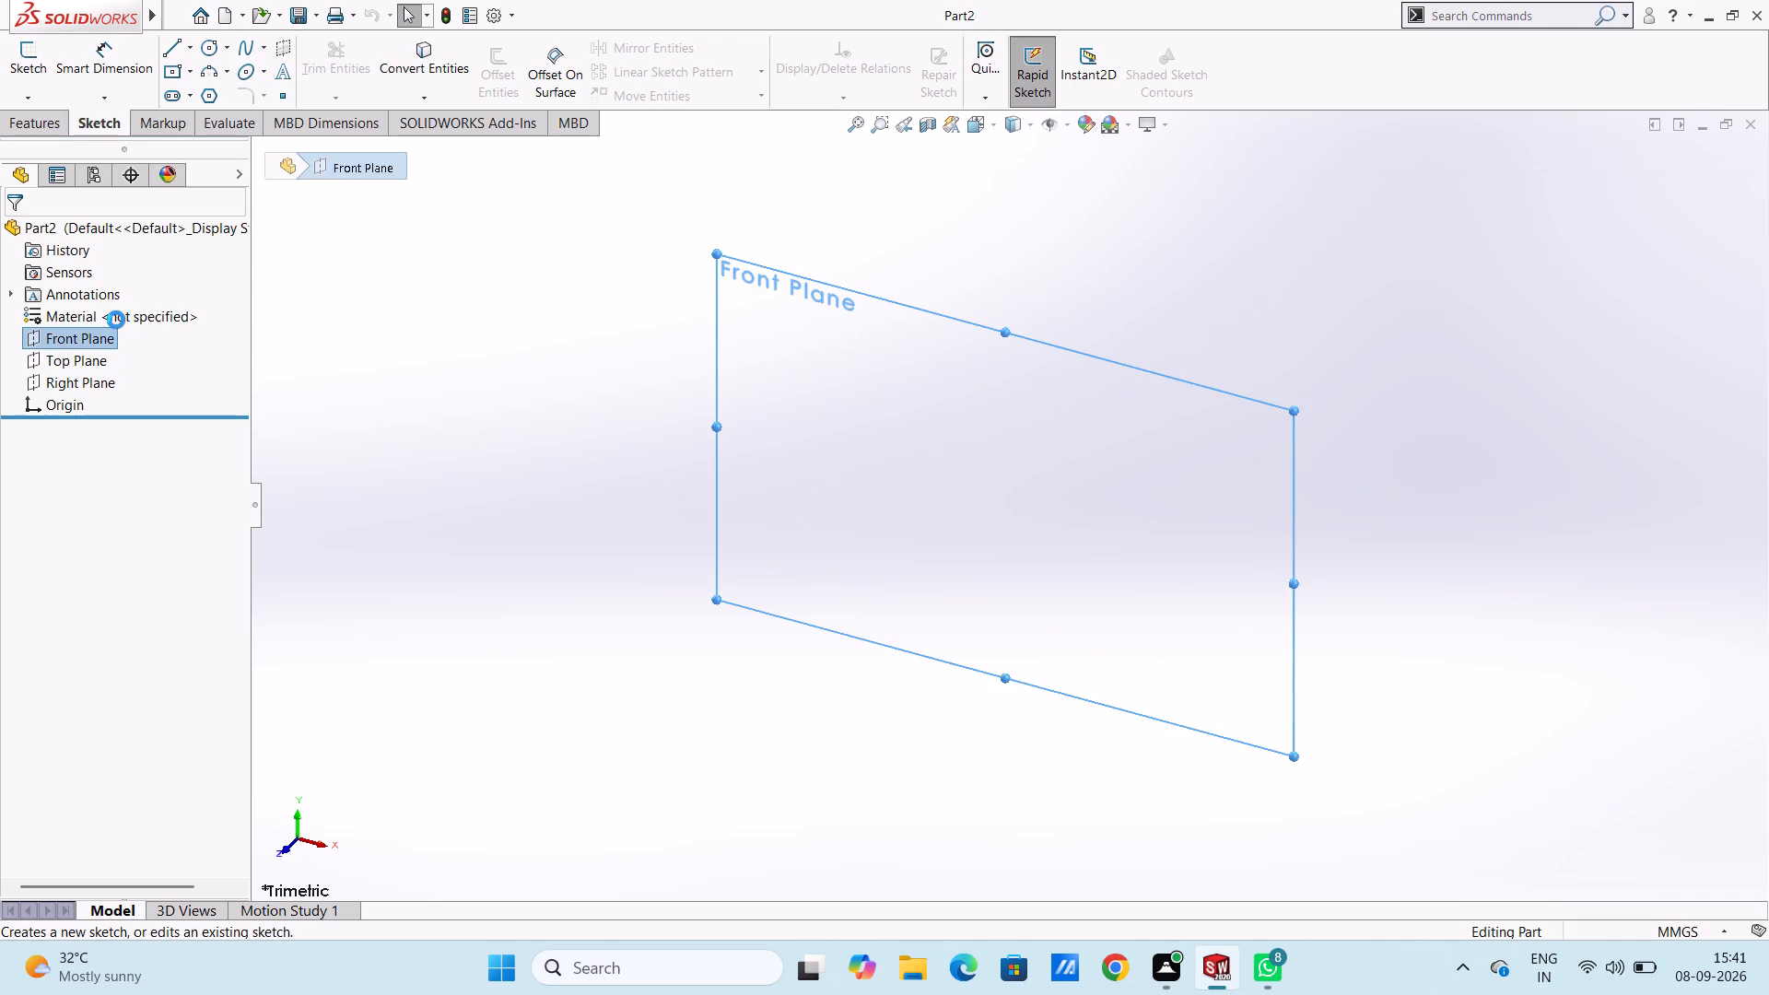
{"action": "left_click", "coordinate": [522, 381]}
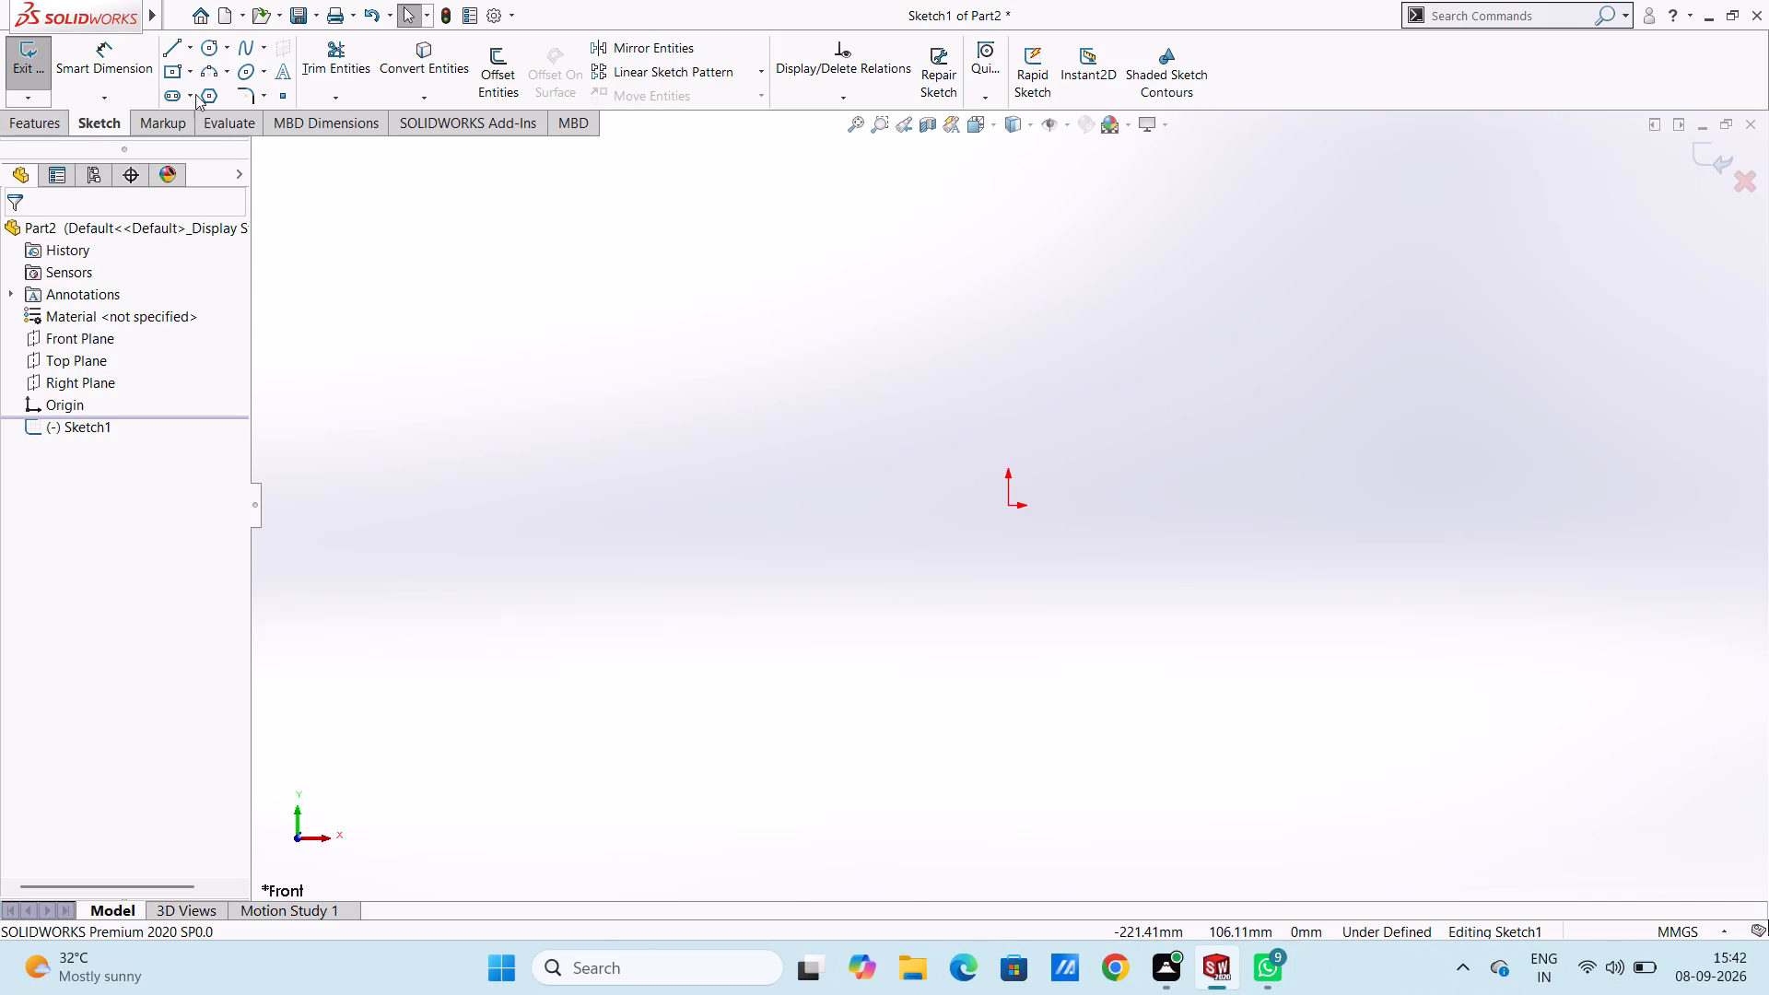
Sketch a midpoint line centred on the origin.
{"action": "left_click", "coordinate": [193, 49]}
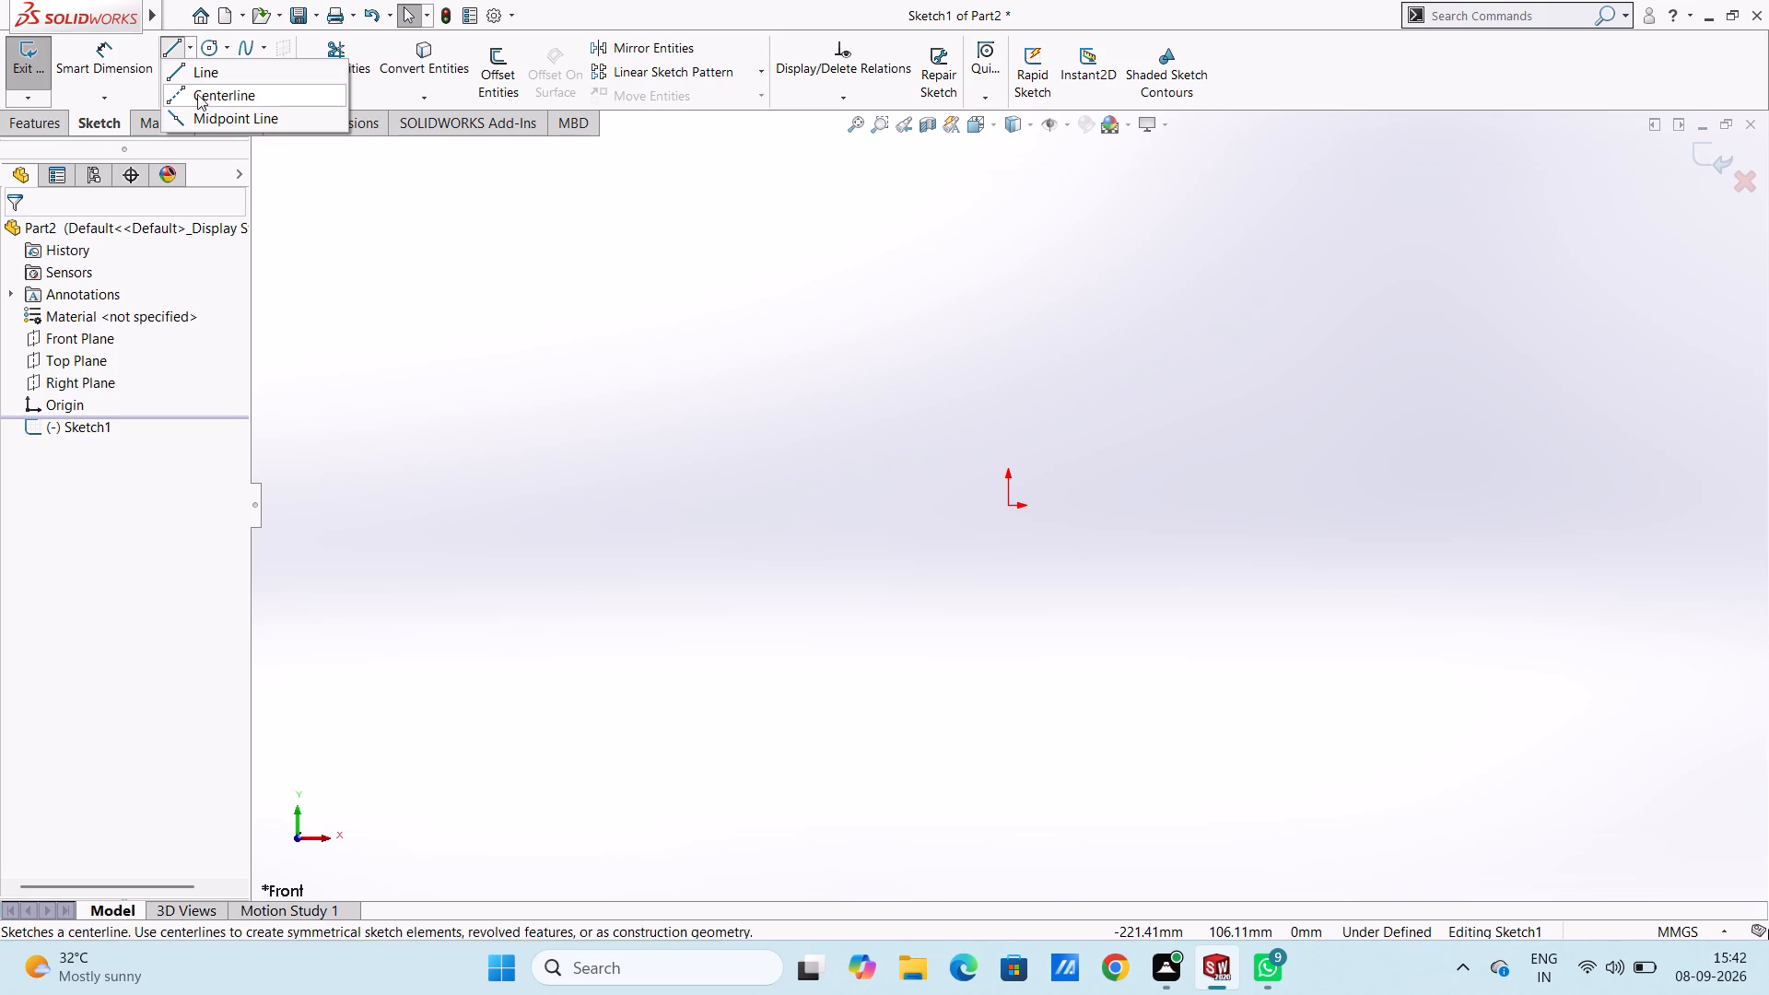
{"action": "left_click", "coordinate": [204, 116]}
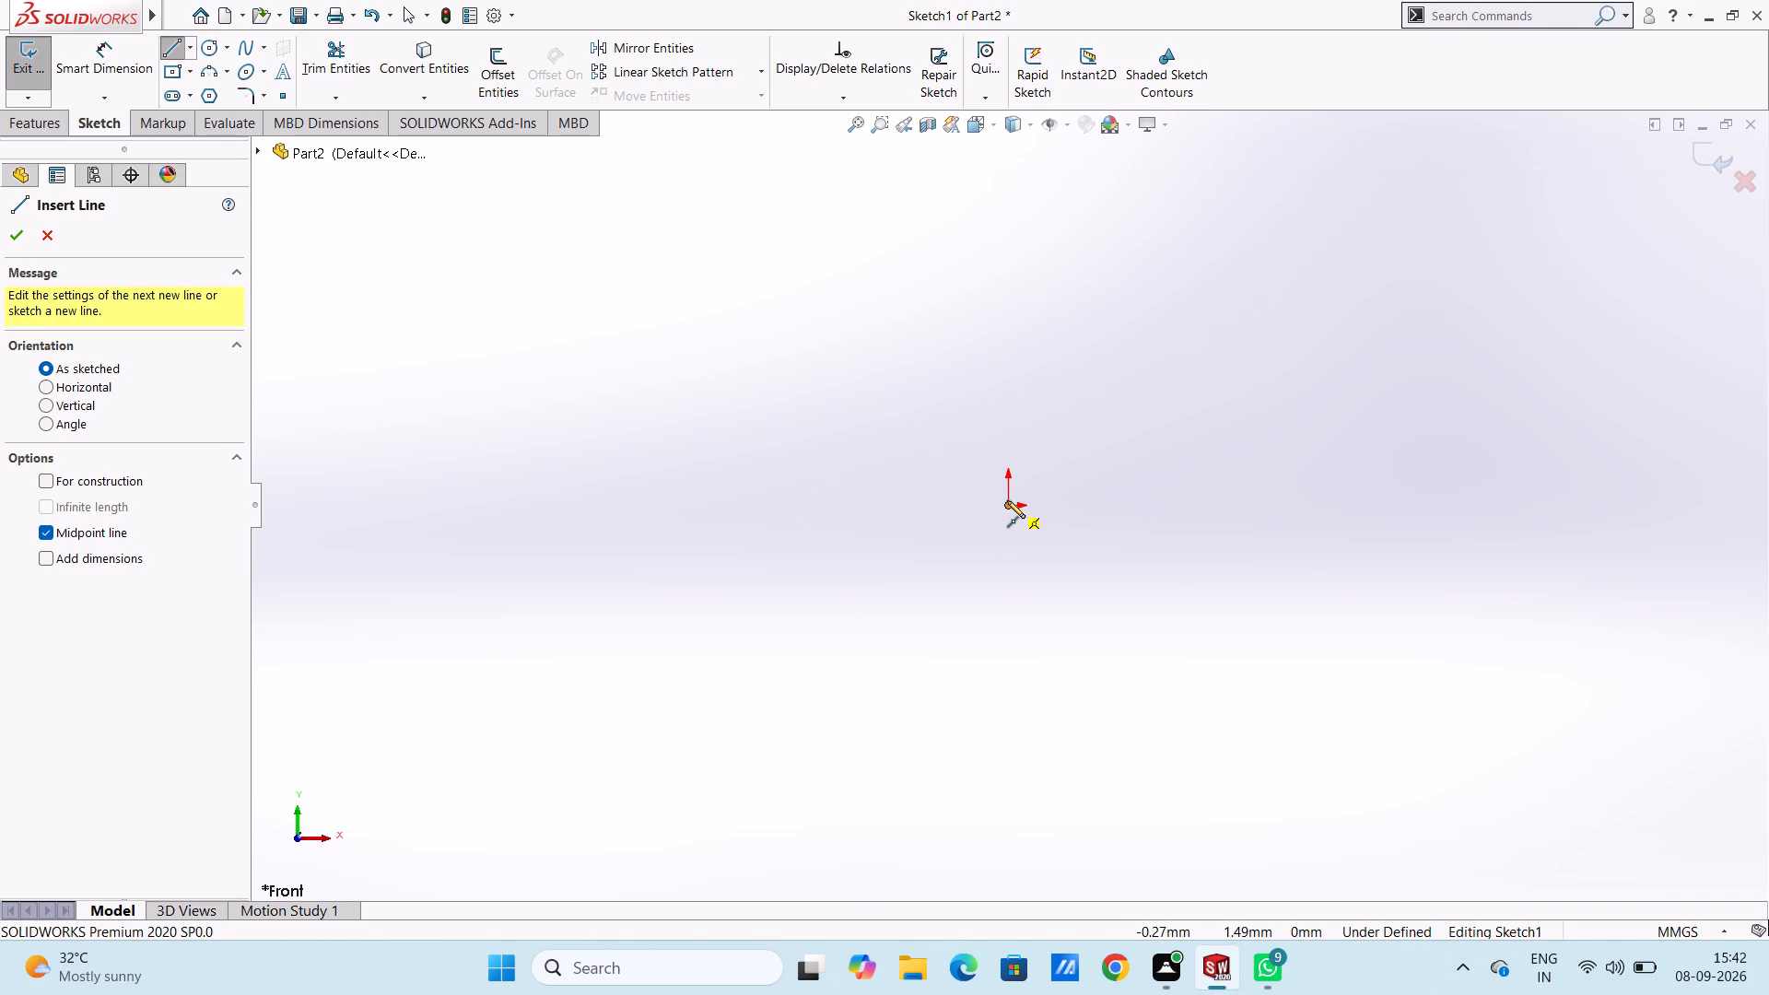
{"action": "left_click", "coordinate": [1005, 505]}
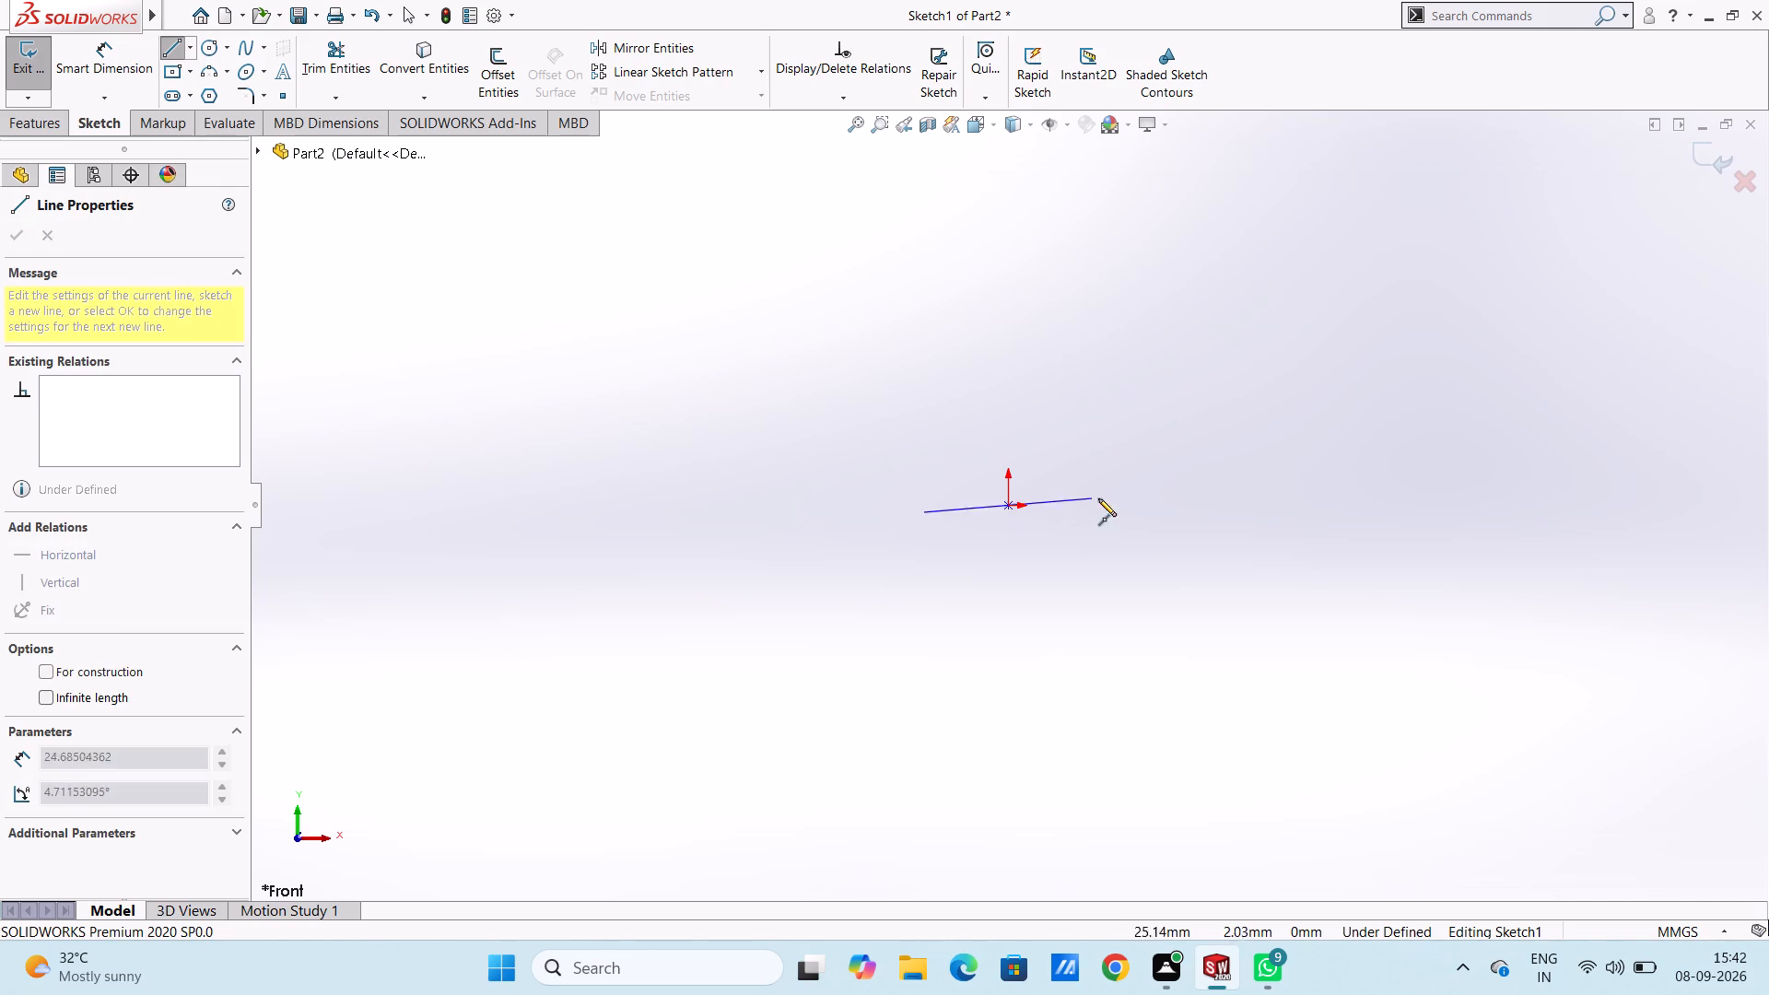
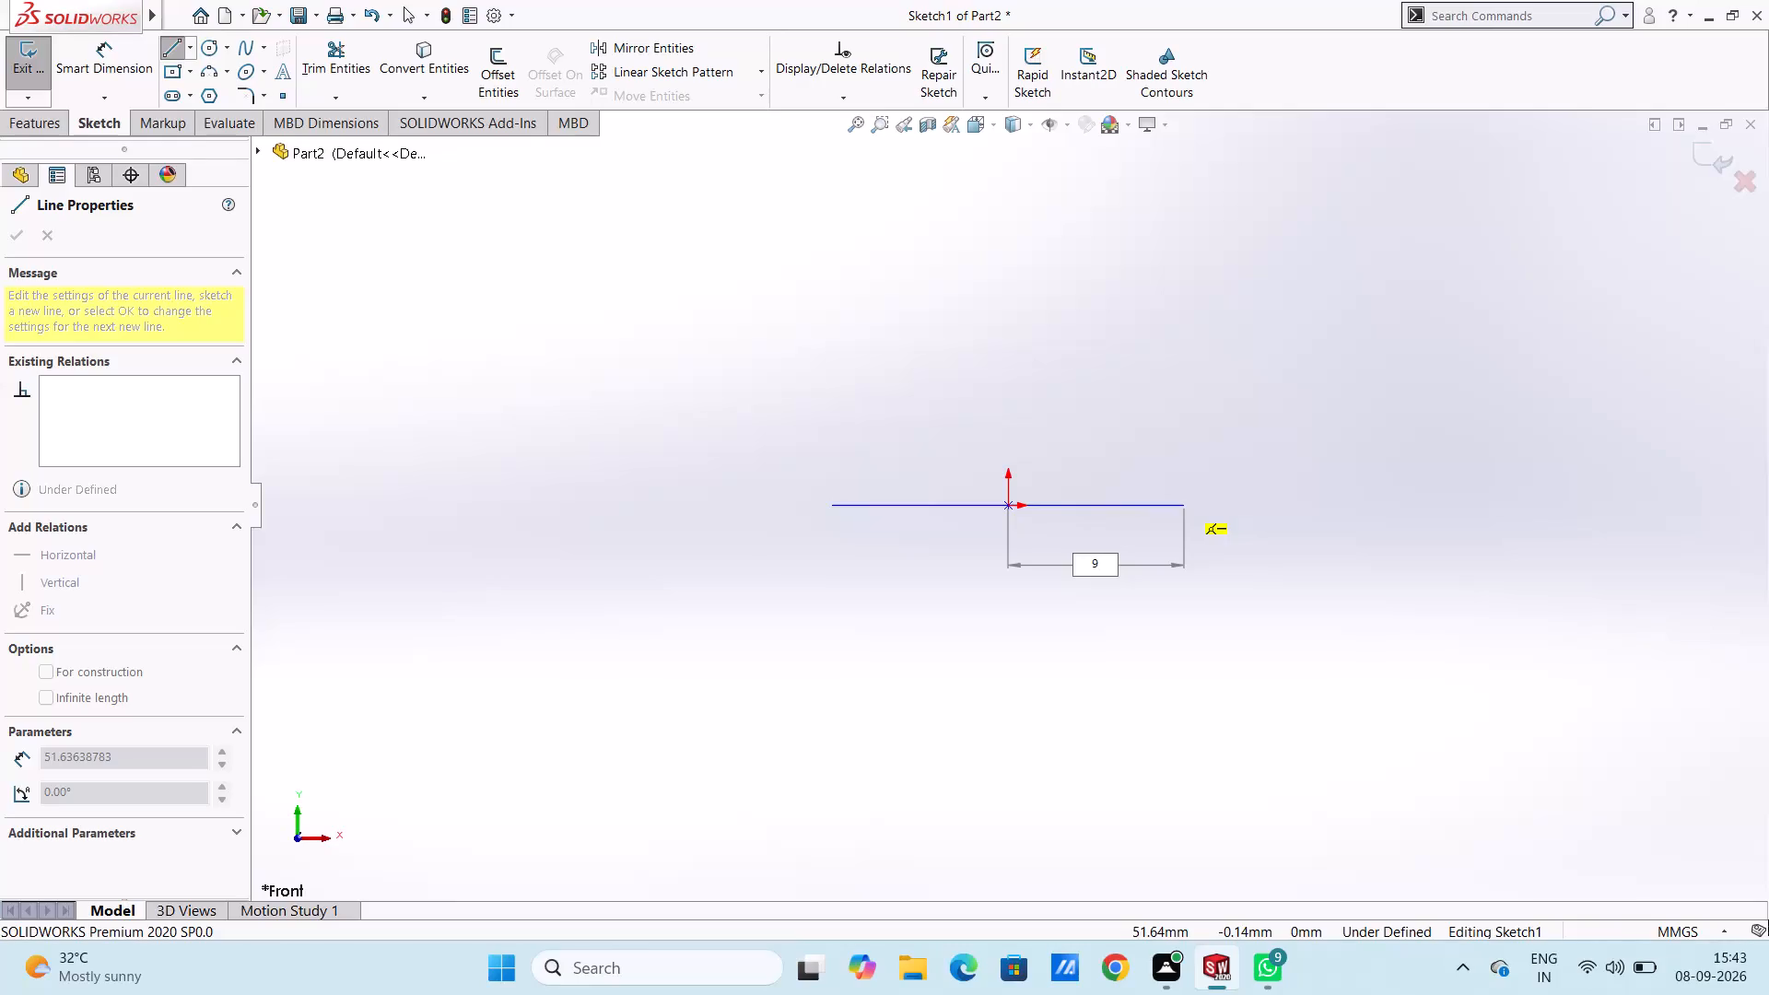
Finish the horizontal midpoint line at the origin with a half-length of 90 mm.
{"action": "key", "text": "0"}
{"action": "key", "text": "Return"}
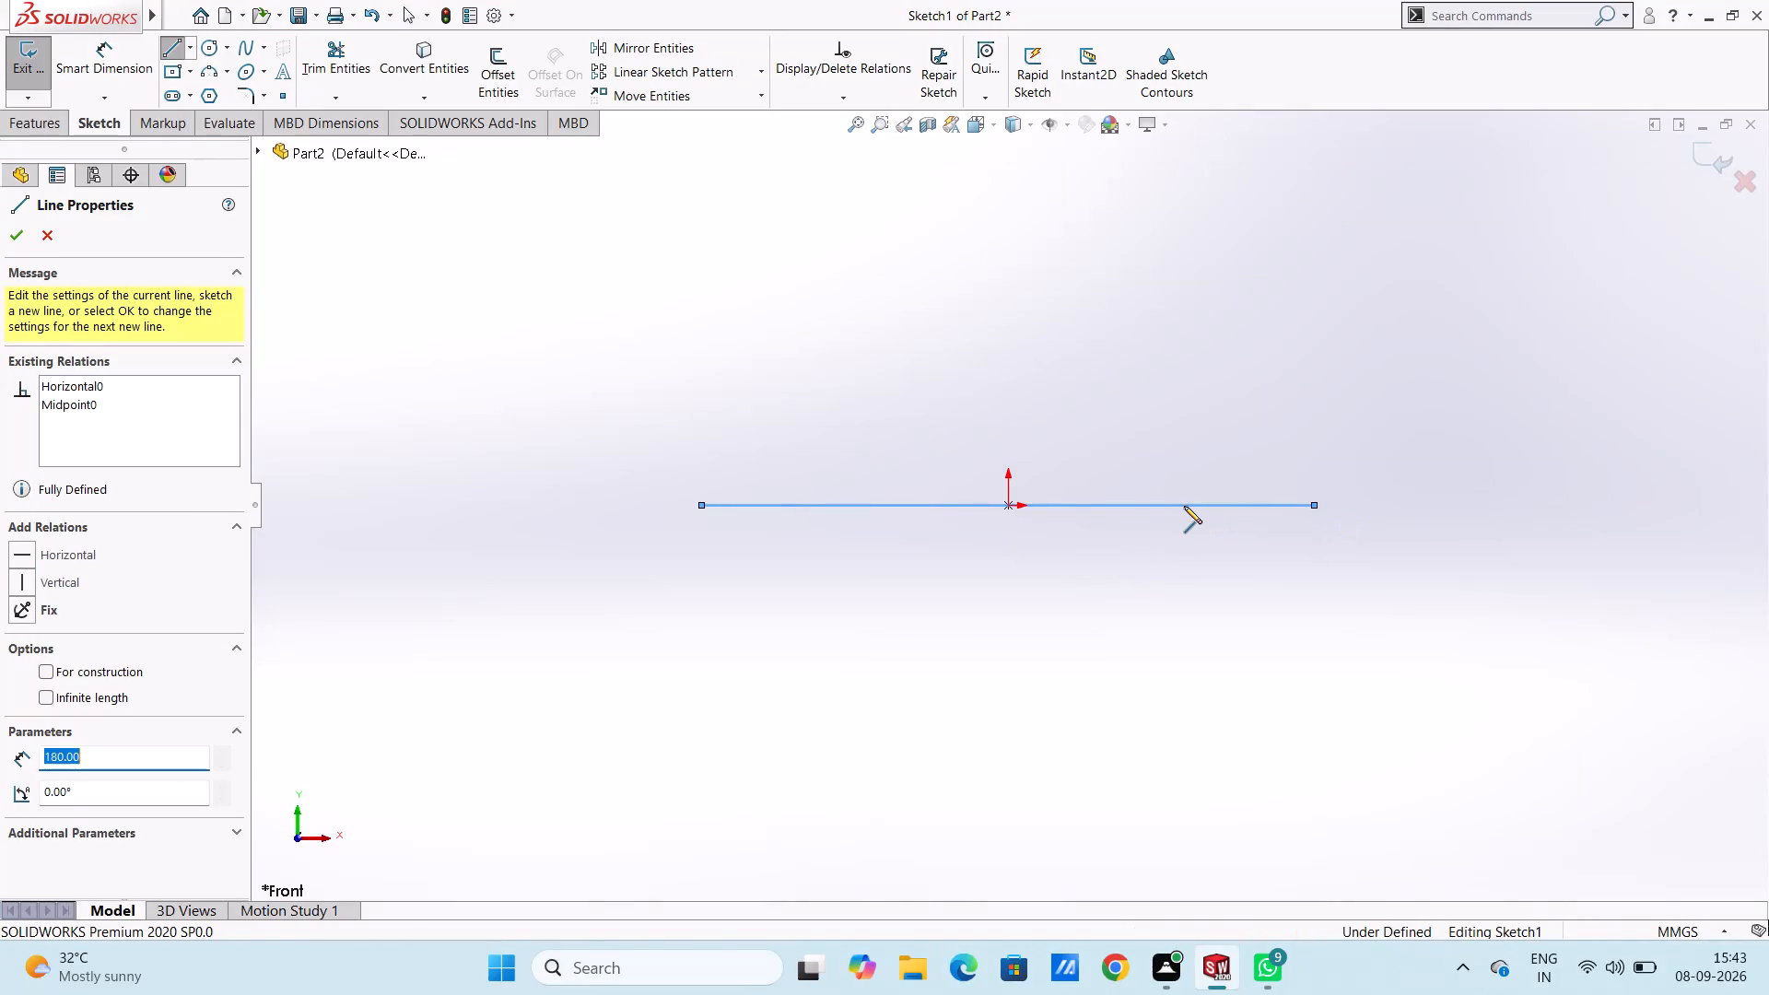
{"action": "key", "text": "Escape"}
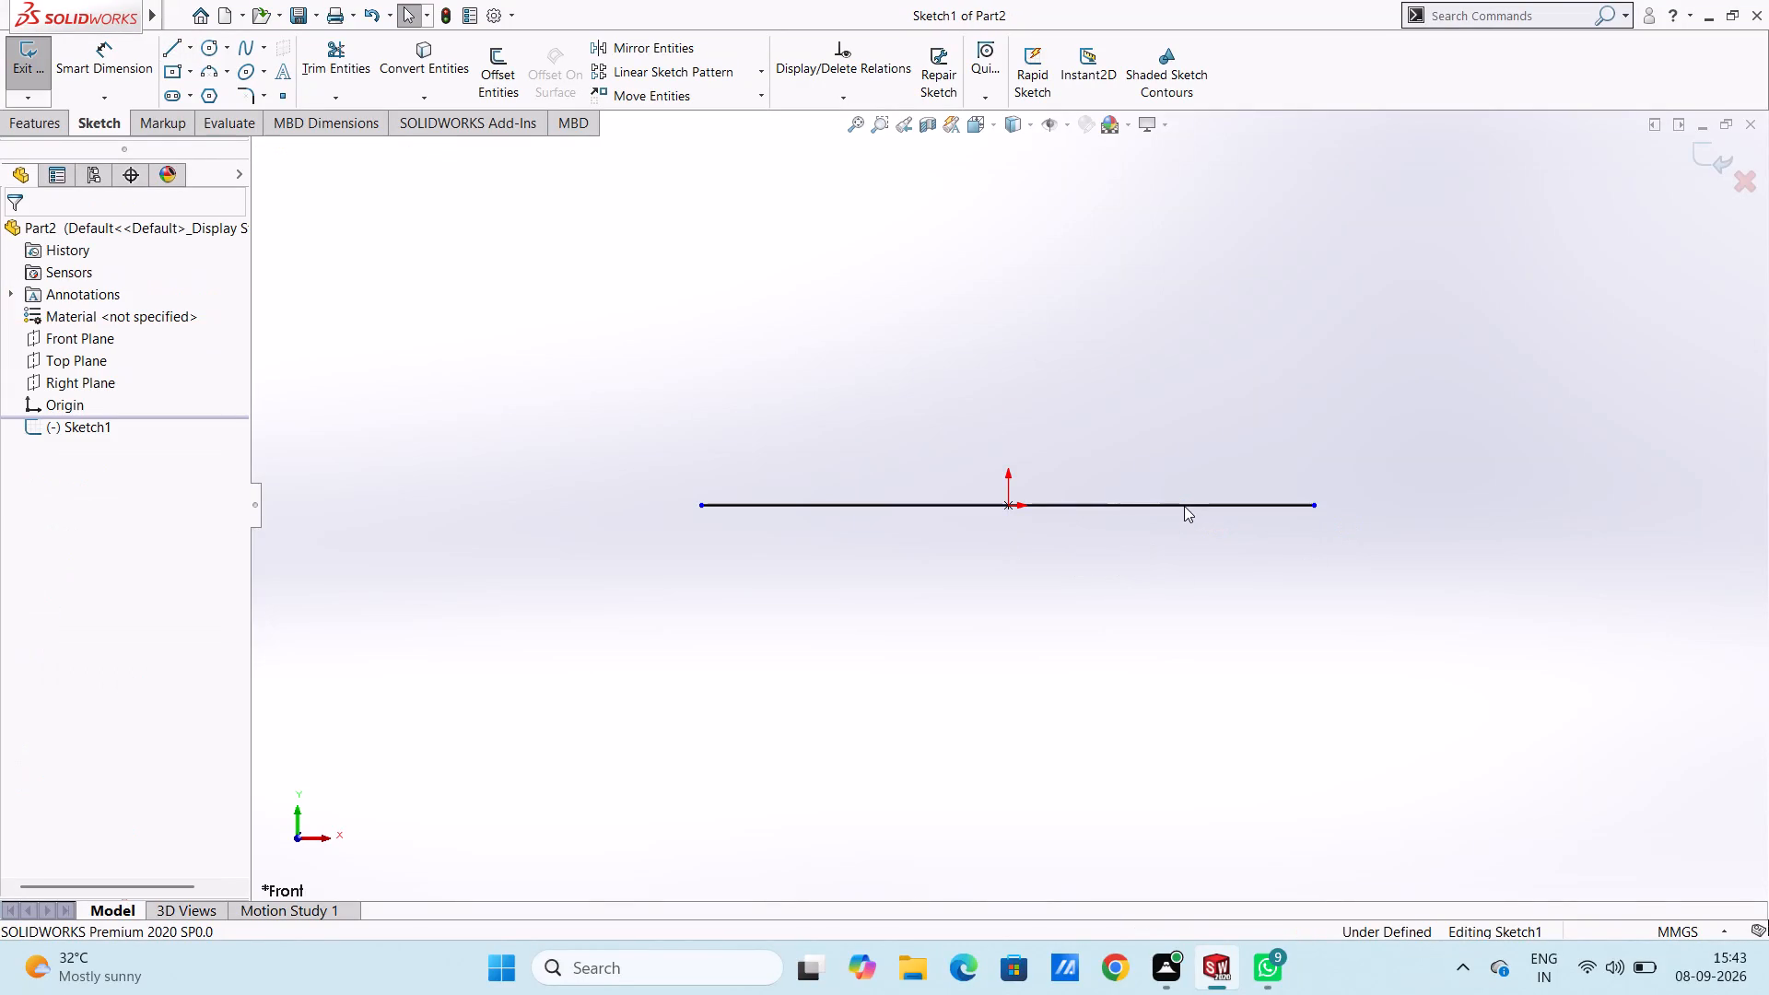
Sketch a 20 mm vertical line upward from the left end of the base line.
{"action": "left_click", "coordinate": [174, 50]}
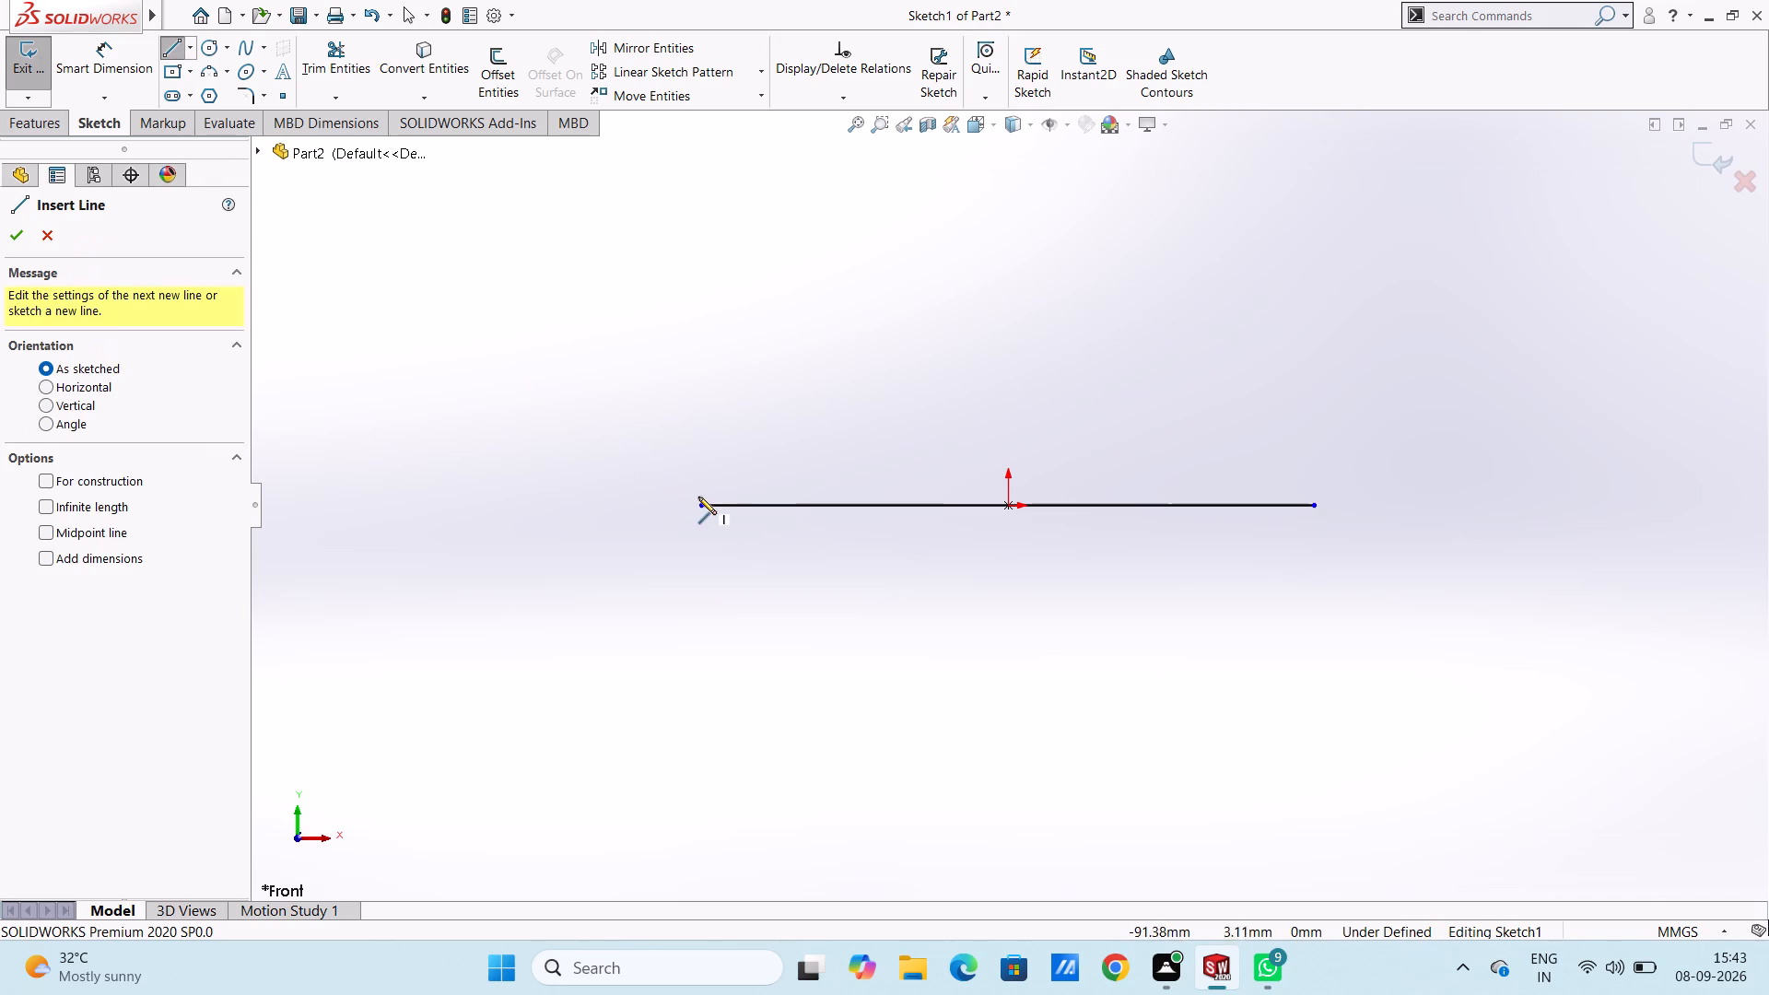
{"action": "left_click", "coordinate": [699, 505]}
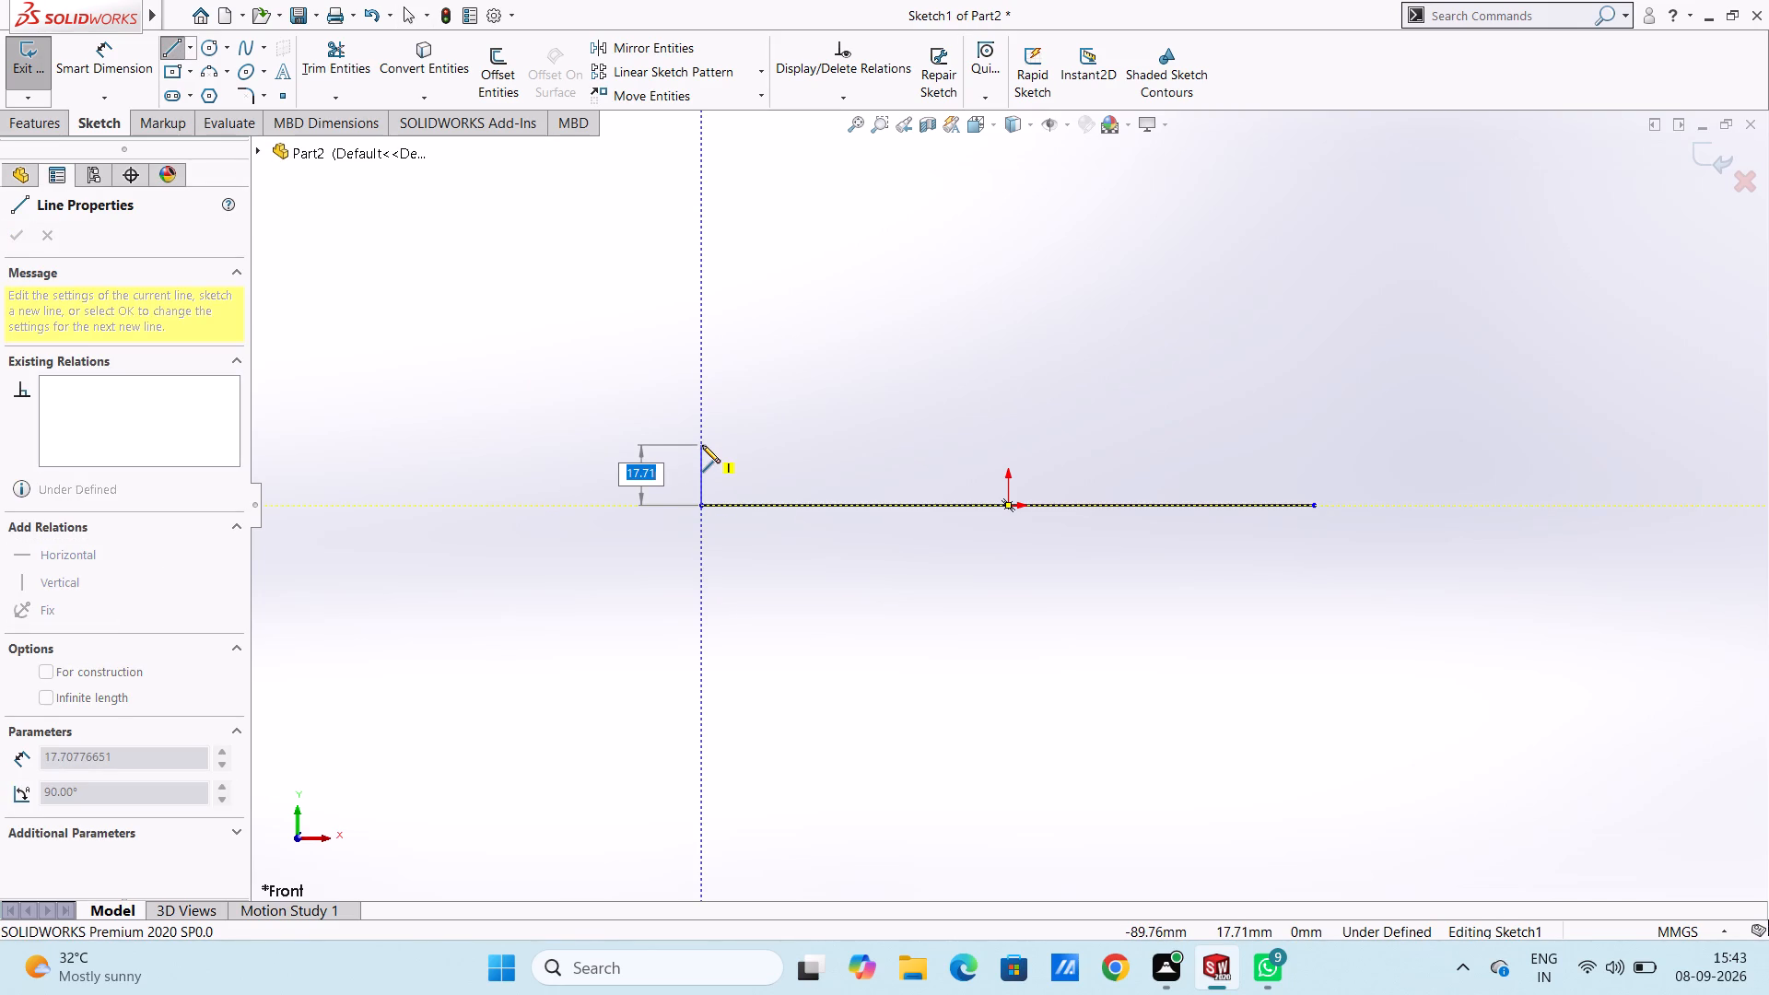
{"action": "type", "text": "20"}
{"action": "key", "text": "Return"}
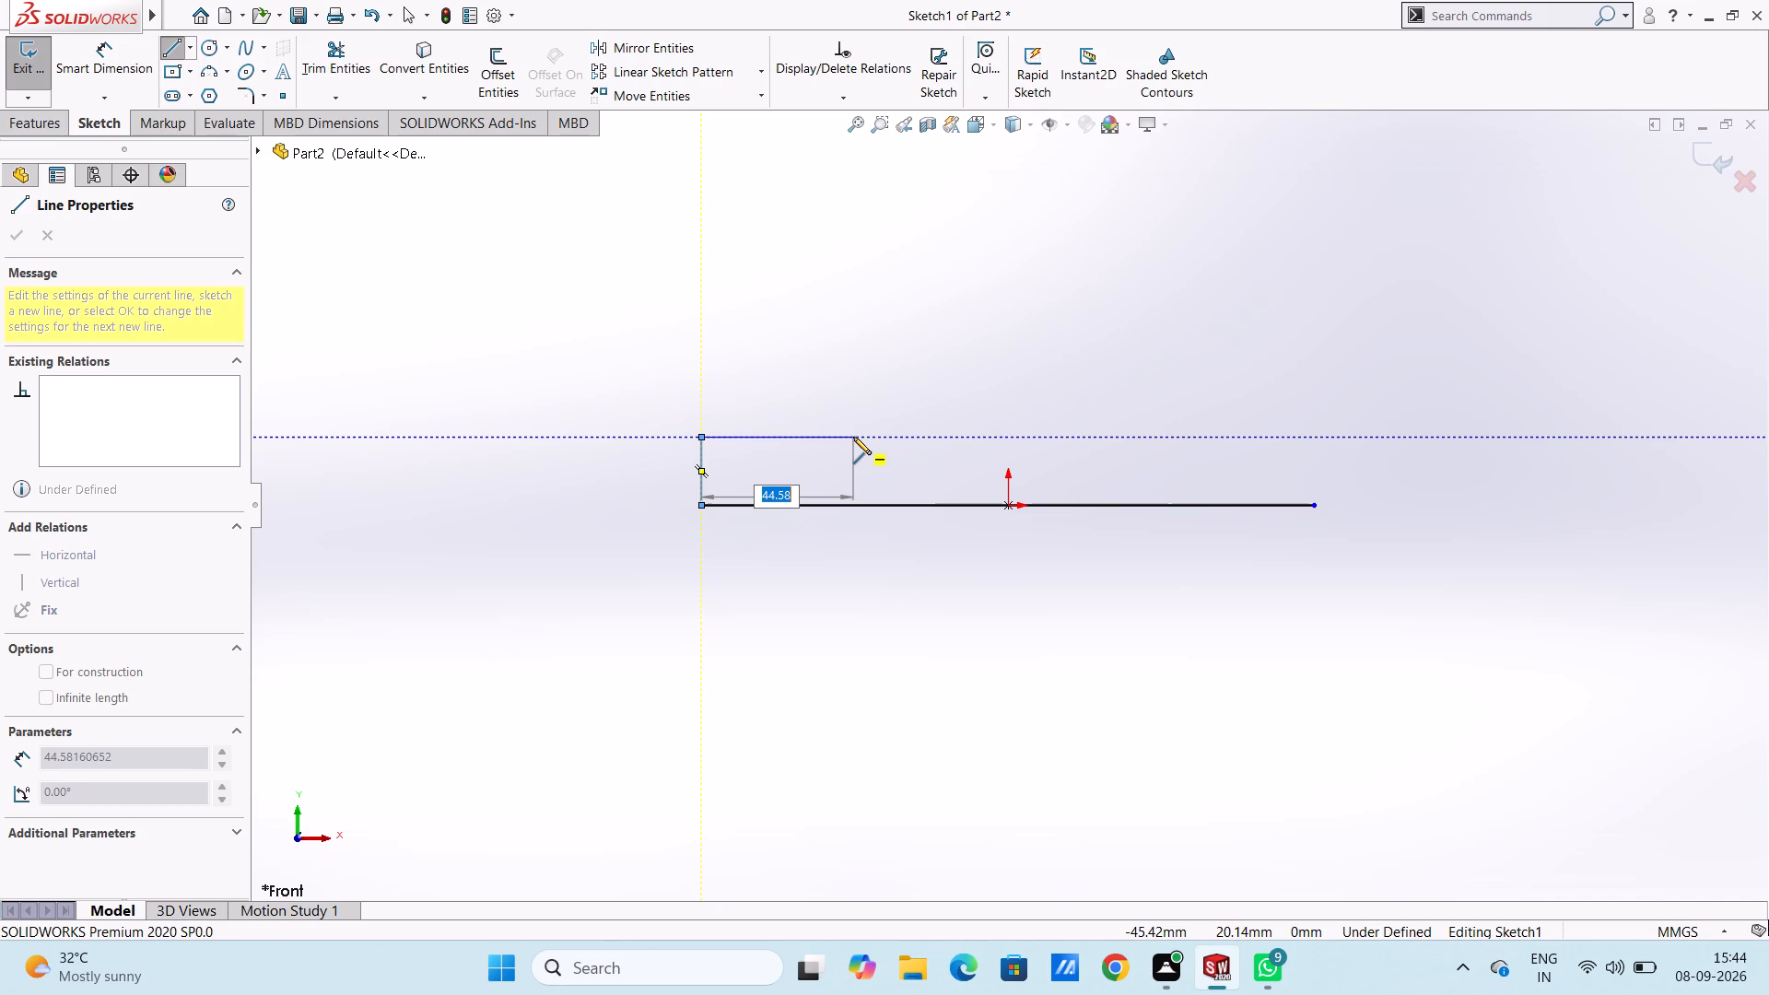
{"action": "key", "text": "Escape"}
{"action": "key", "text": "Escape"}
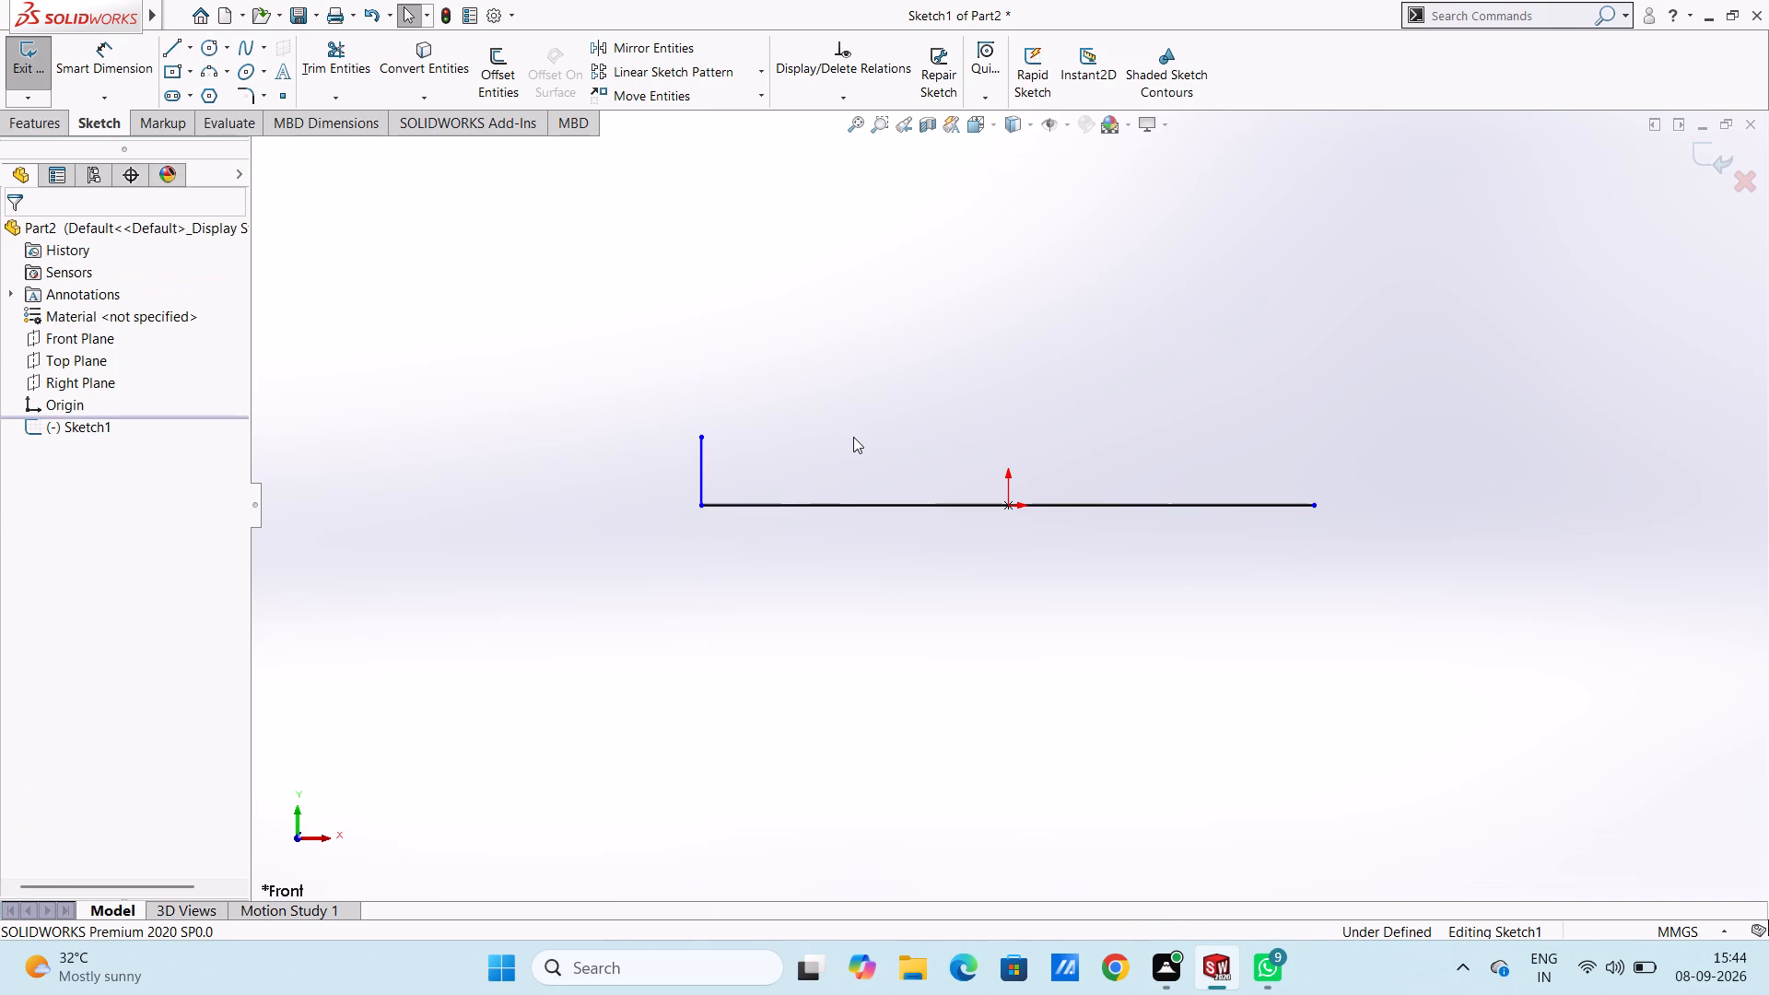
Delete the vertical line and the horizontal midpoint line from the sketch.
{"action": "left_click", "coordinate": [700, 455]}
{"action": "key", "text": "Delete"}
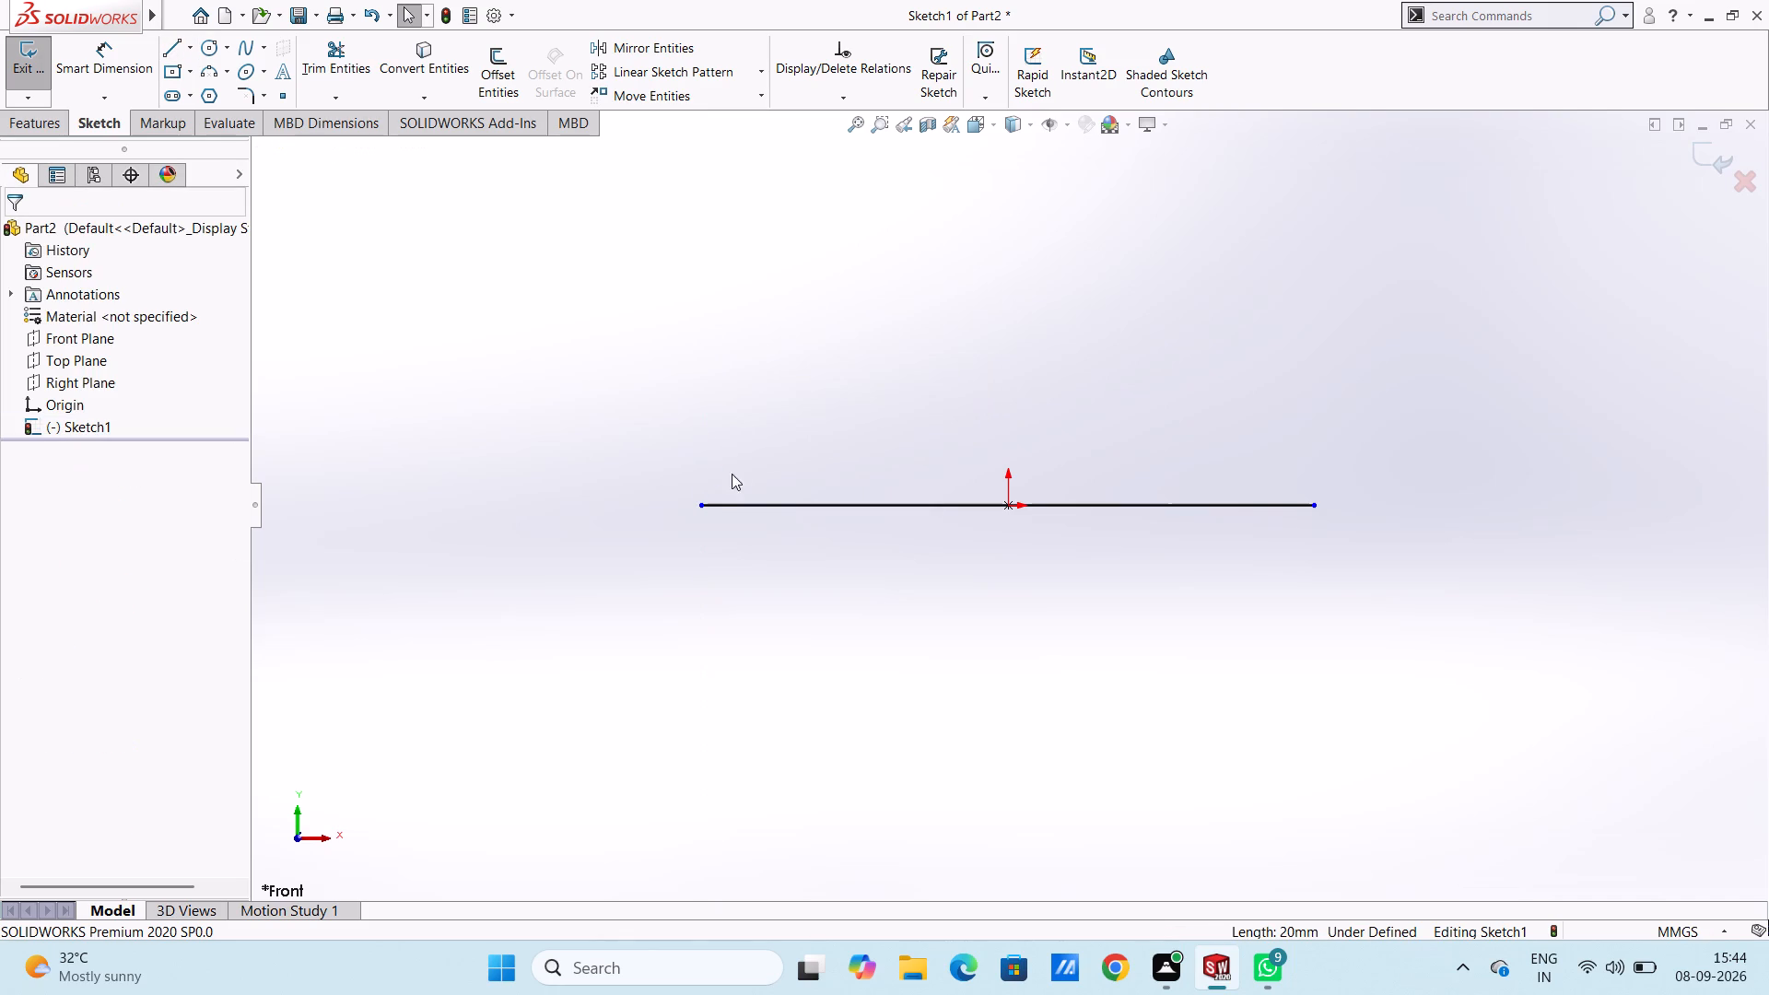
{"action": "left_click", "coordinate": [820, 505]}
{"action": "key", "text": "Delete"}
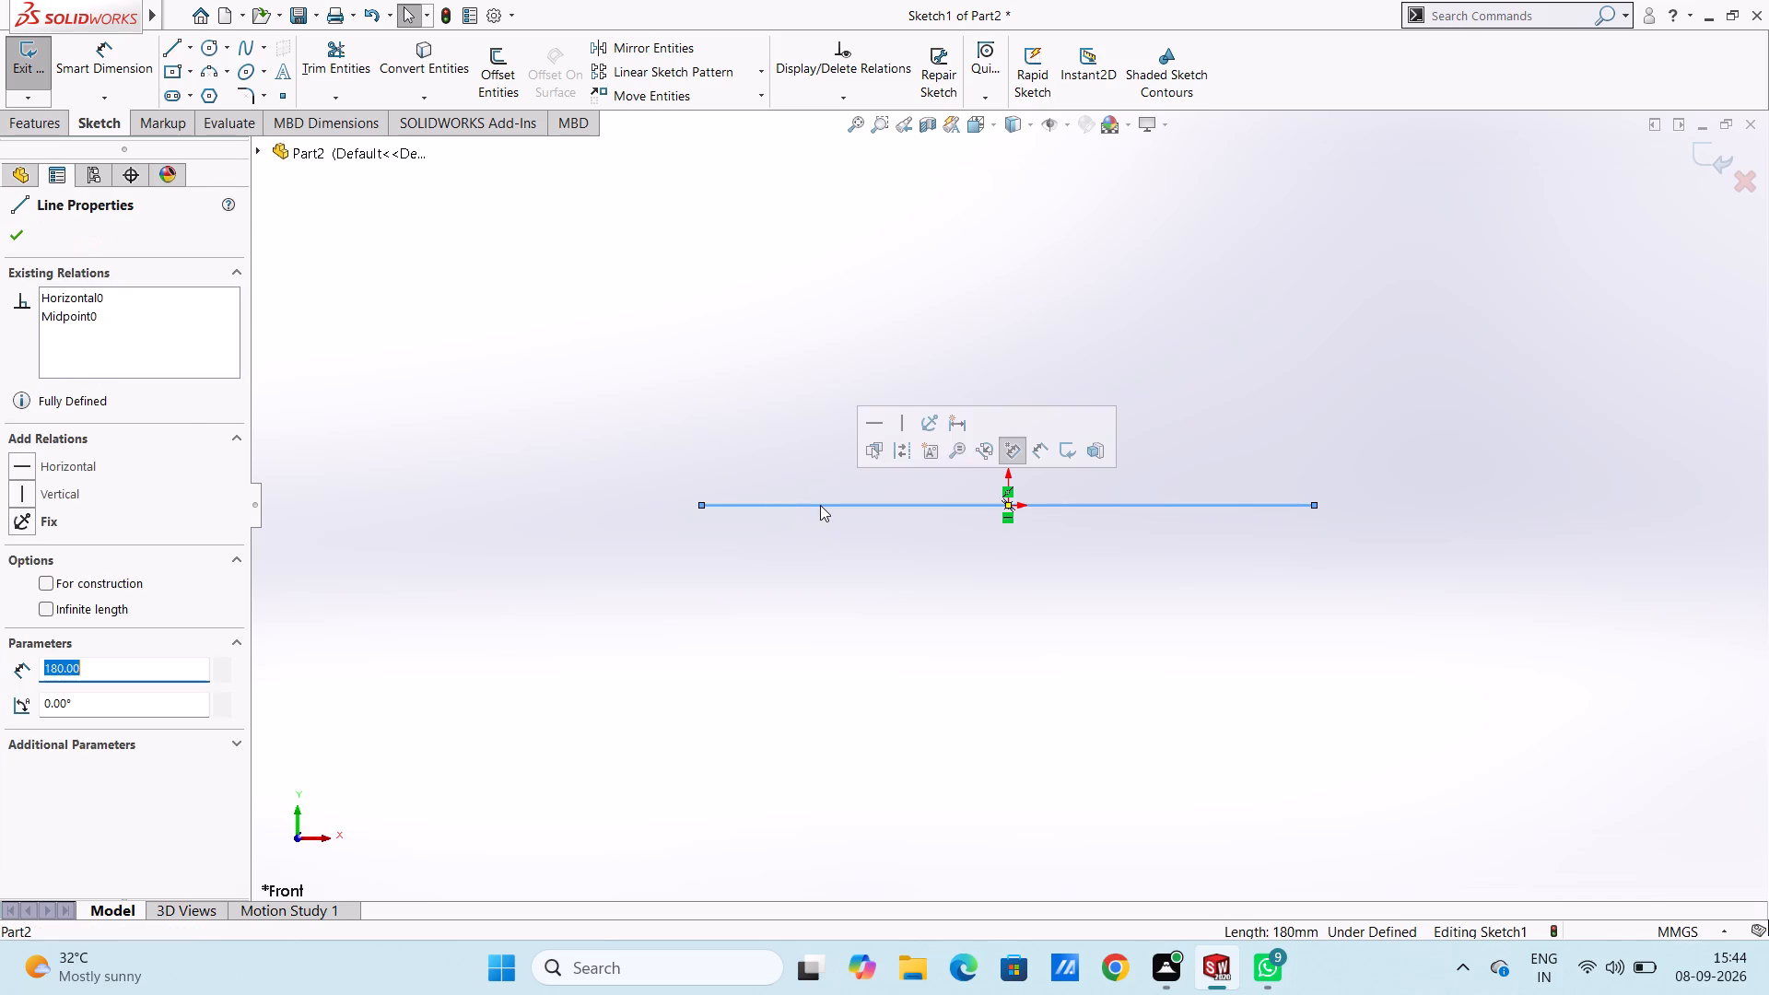
Sketch a horizontal midpoint line centred on the origin with a half-length of 110 mm.
{"action": "left_click", "coordinate": [191, 48]}
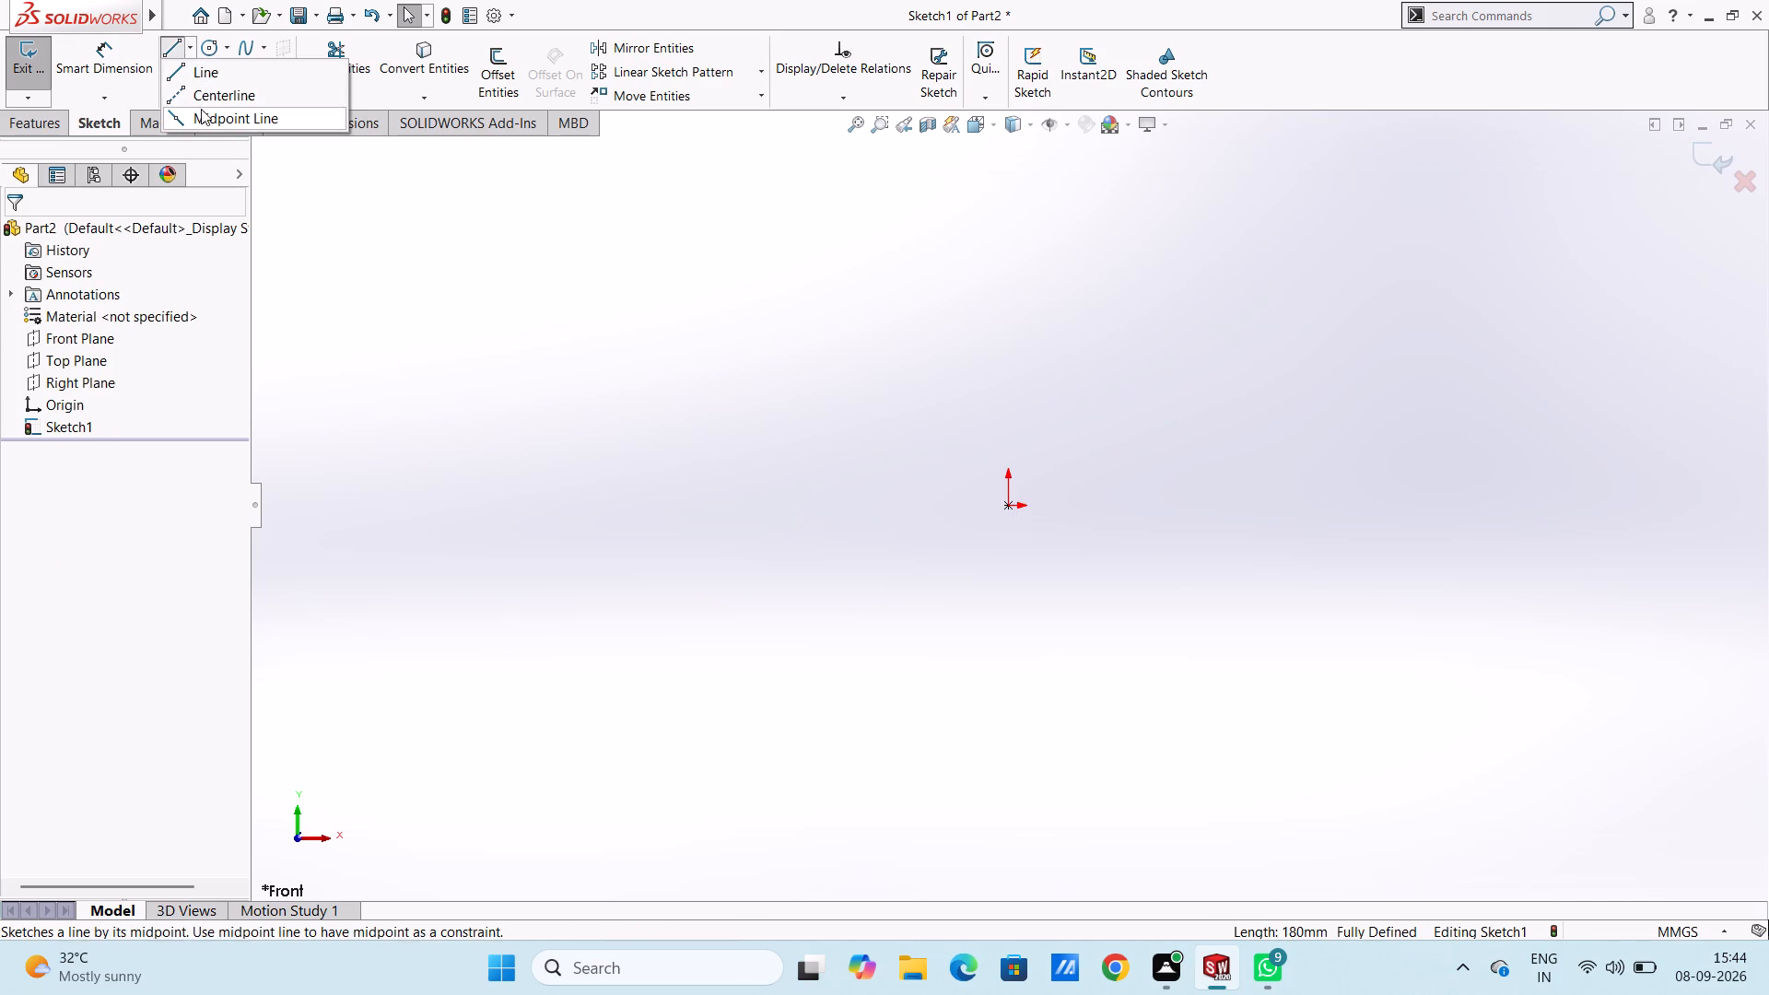
{"action": "left_click", "coordinate": [201, 116]}
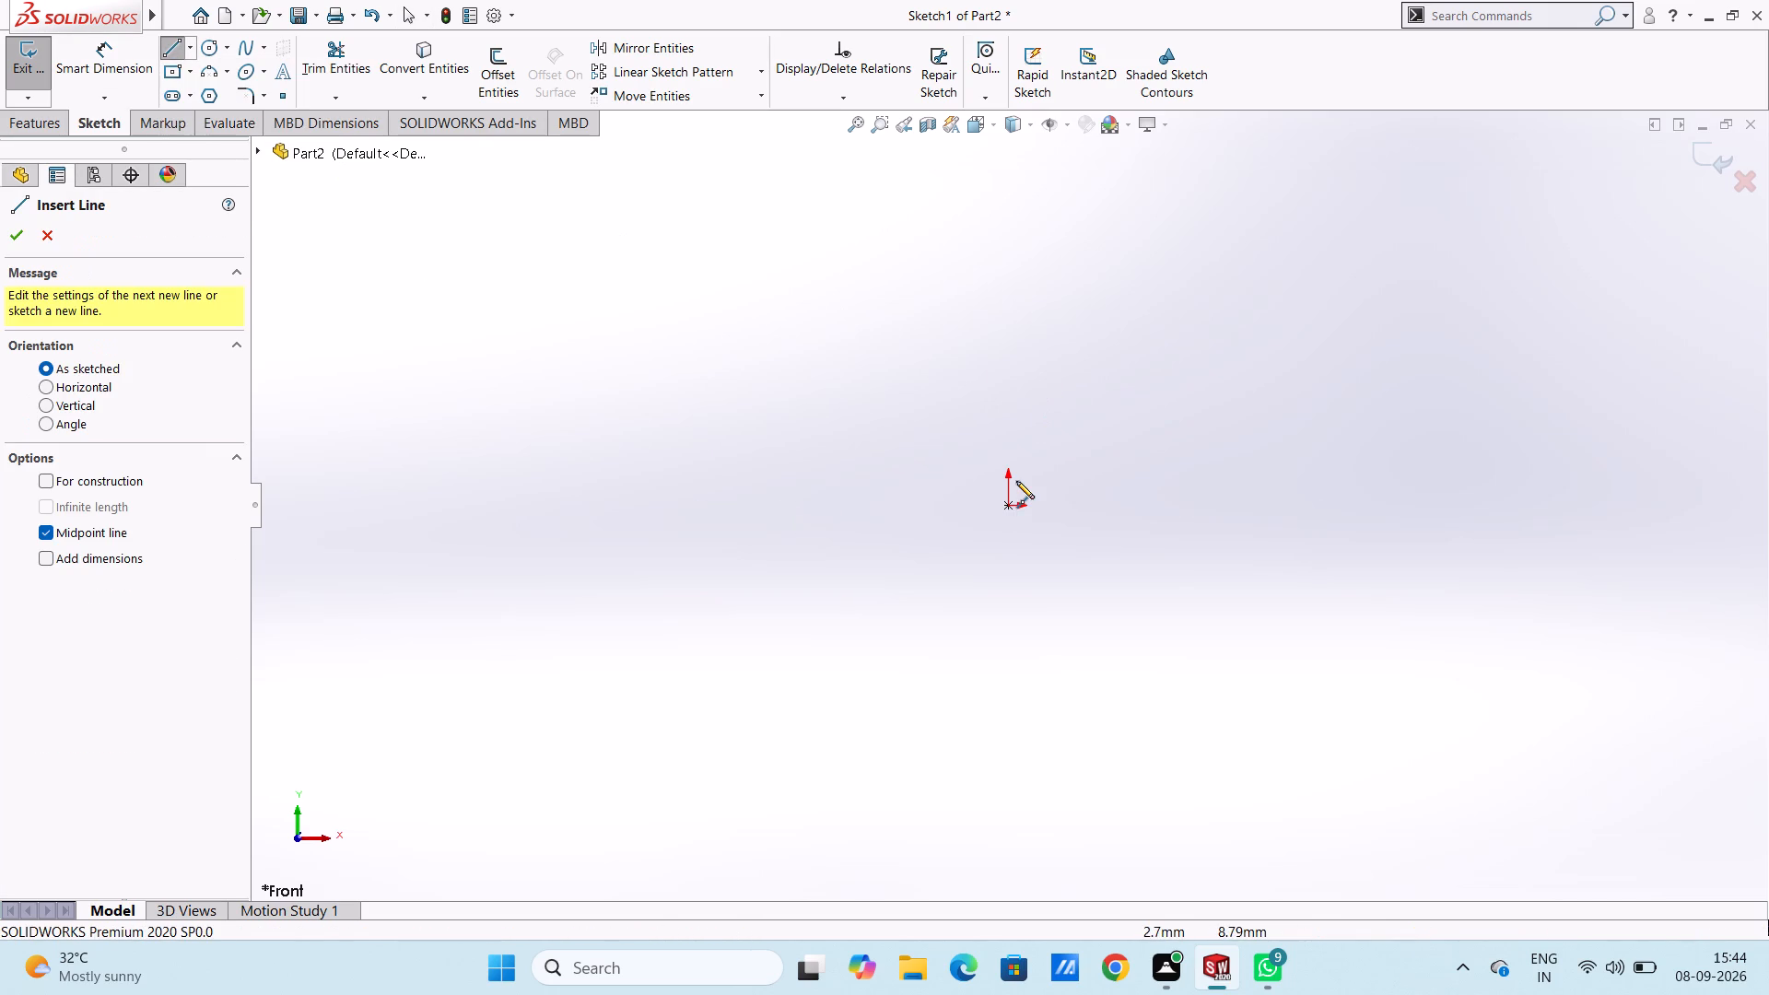
{"action": "left_click", "coordinate": [1008, 507]}
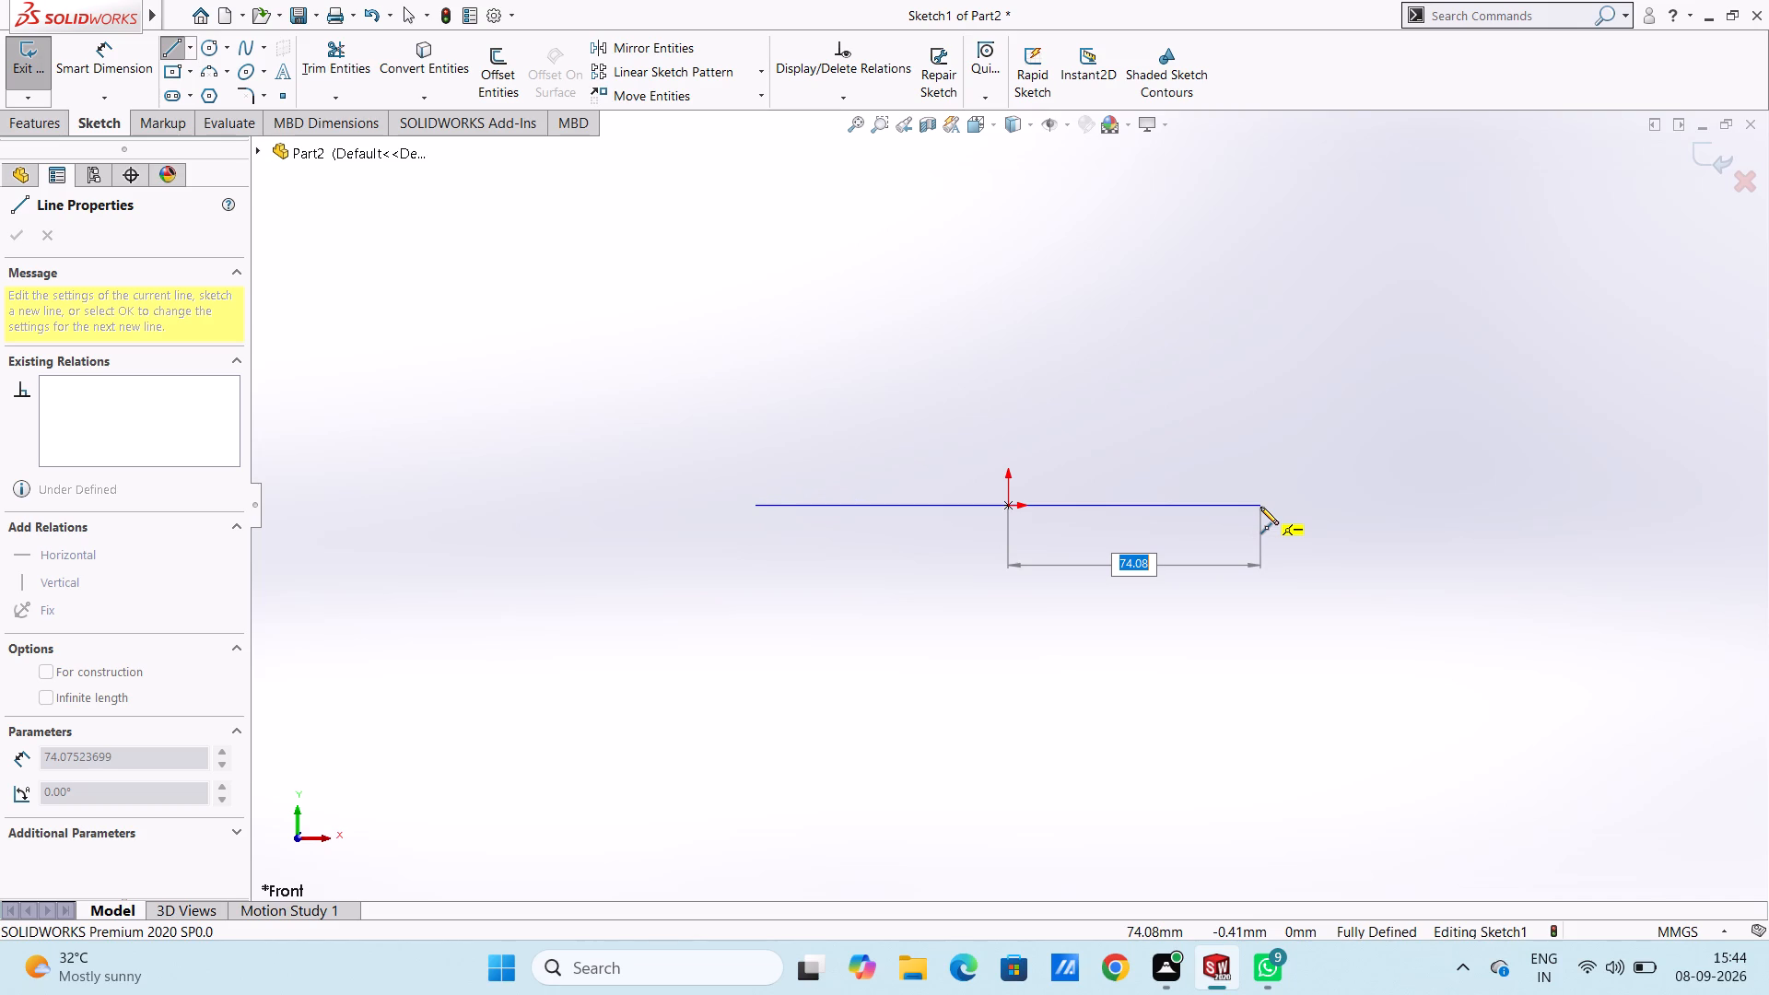
{"action": "type", "text": "11"}
{"action": "key", "text": "0"}
{"action": "key", "text": "Return"}
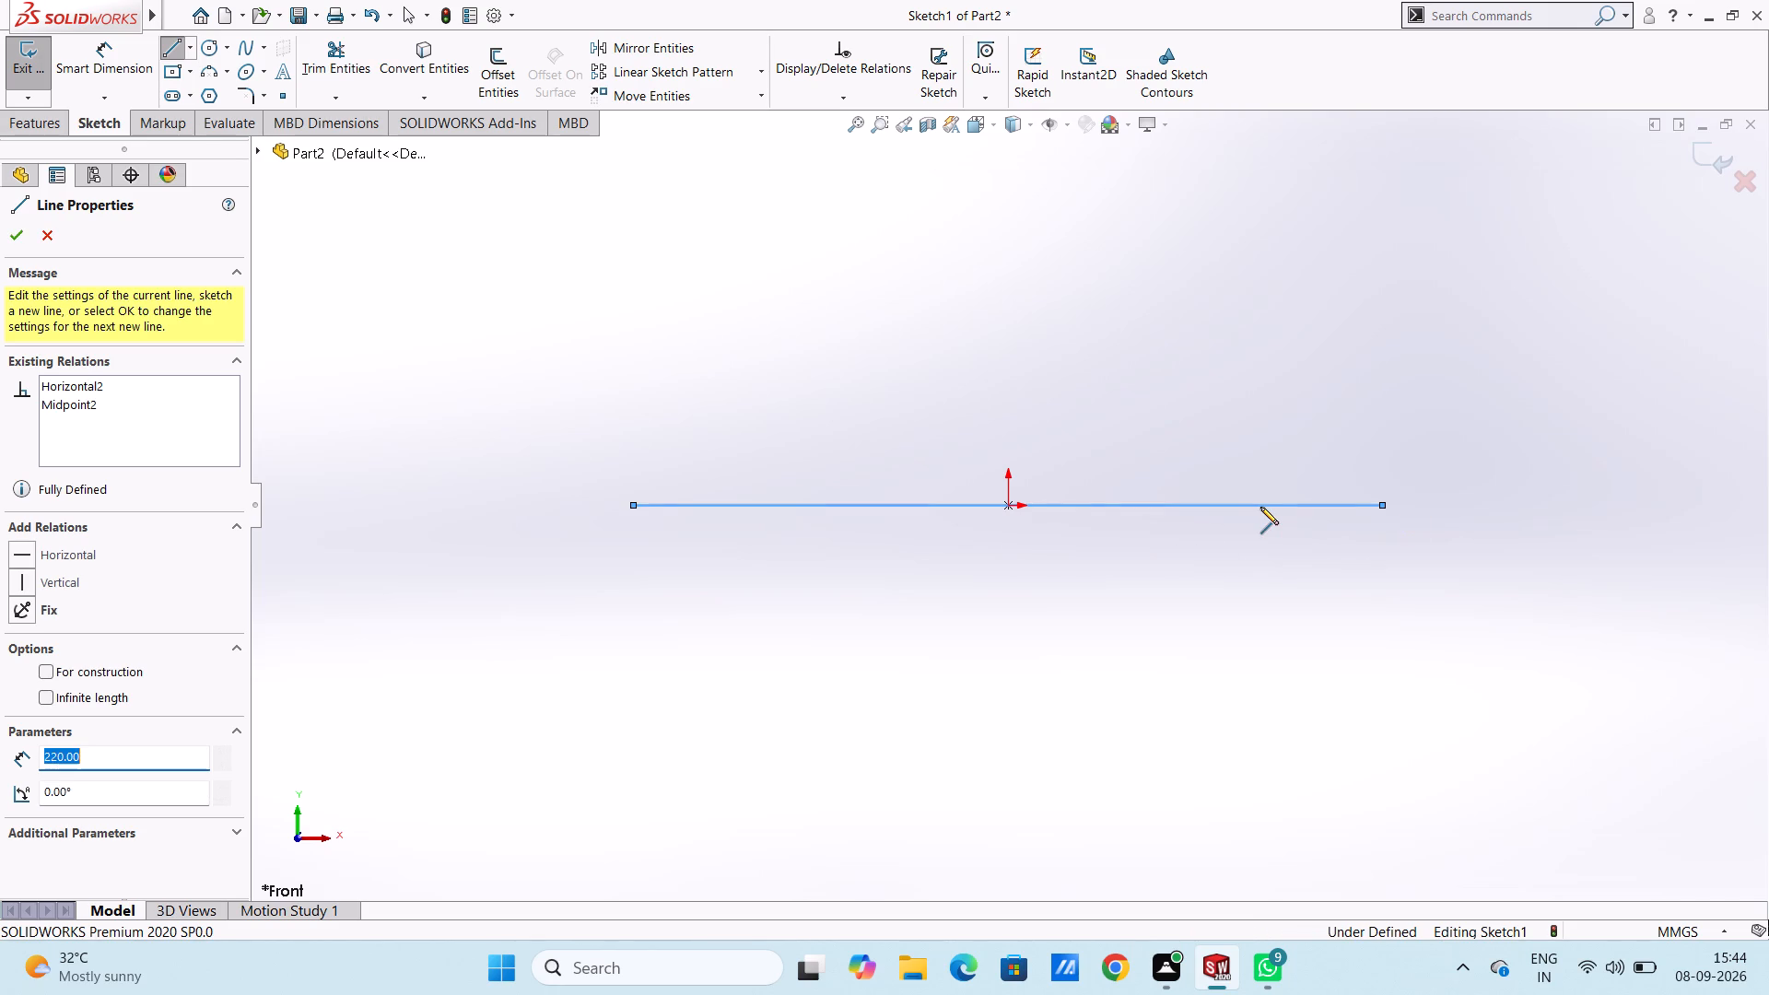
{"action": "key", "text": "Escape"}
{"action": "key", "text": "Escape"}
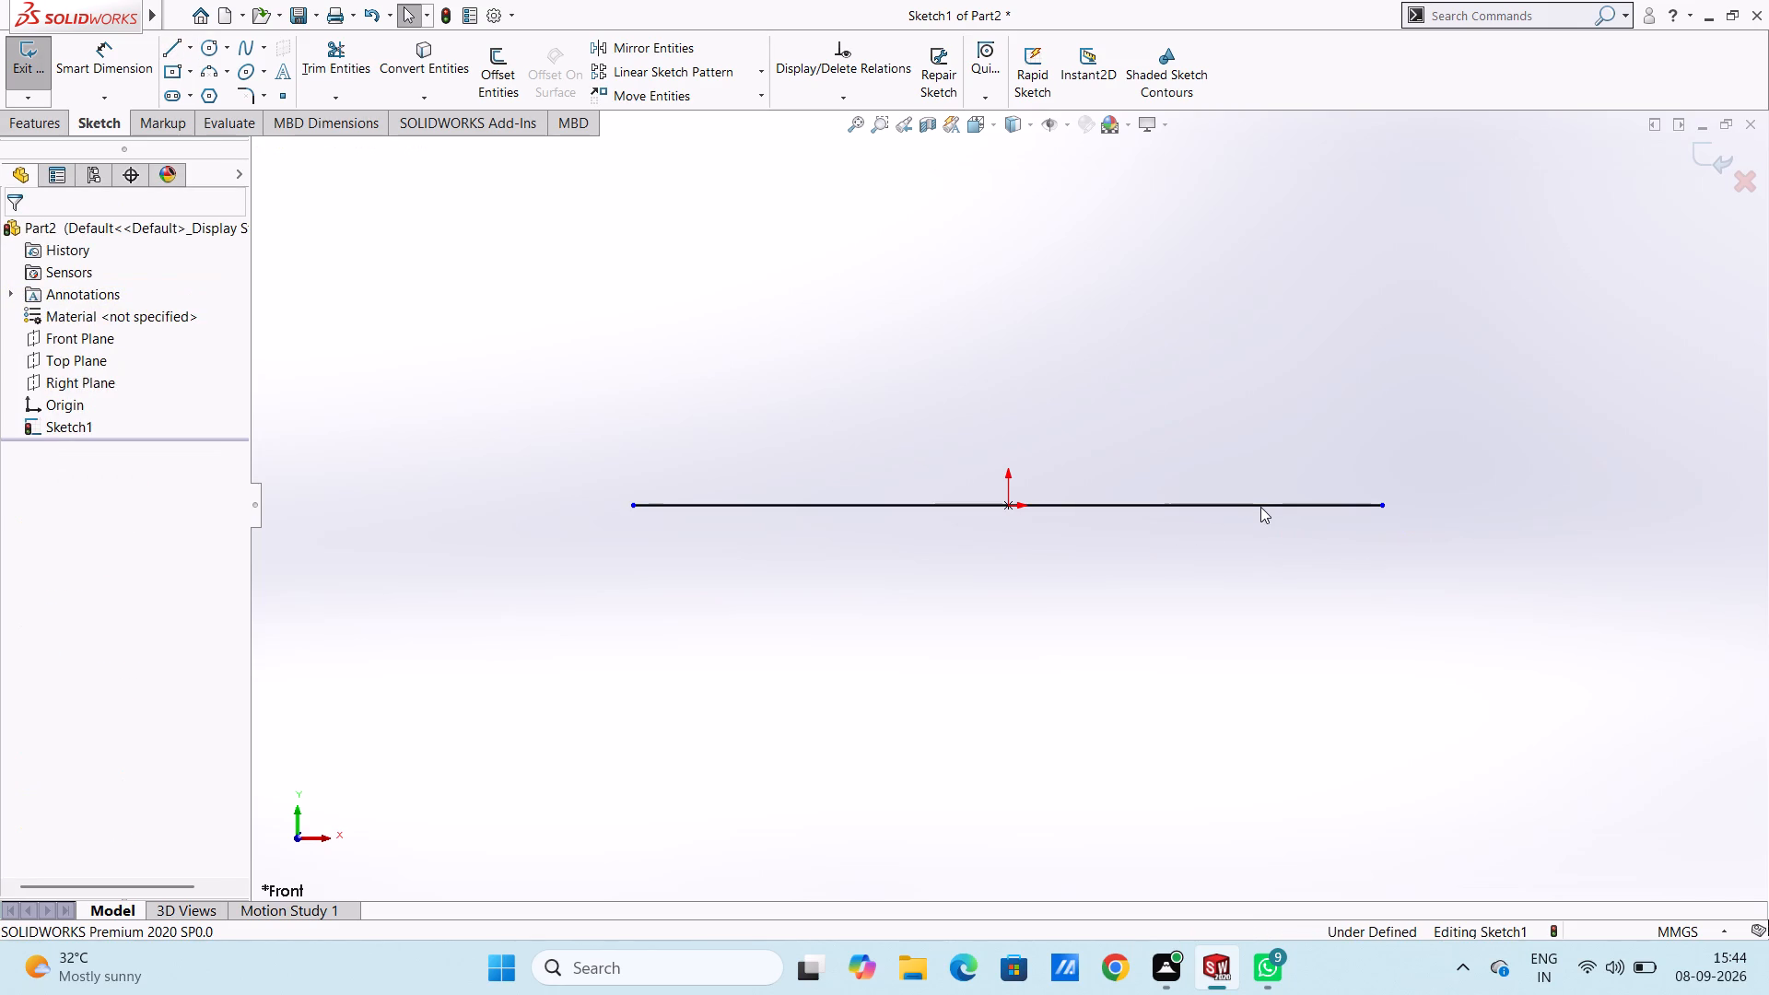
From the base line's left end, sketch a 20 mm vertical line upward and a 40 mm horizontal line inward.
{"action": "left_click", "coordinate": [176, 39]}
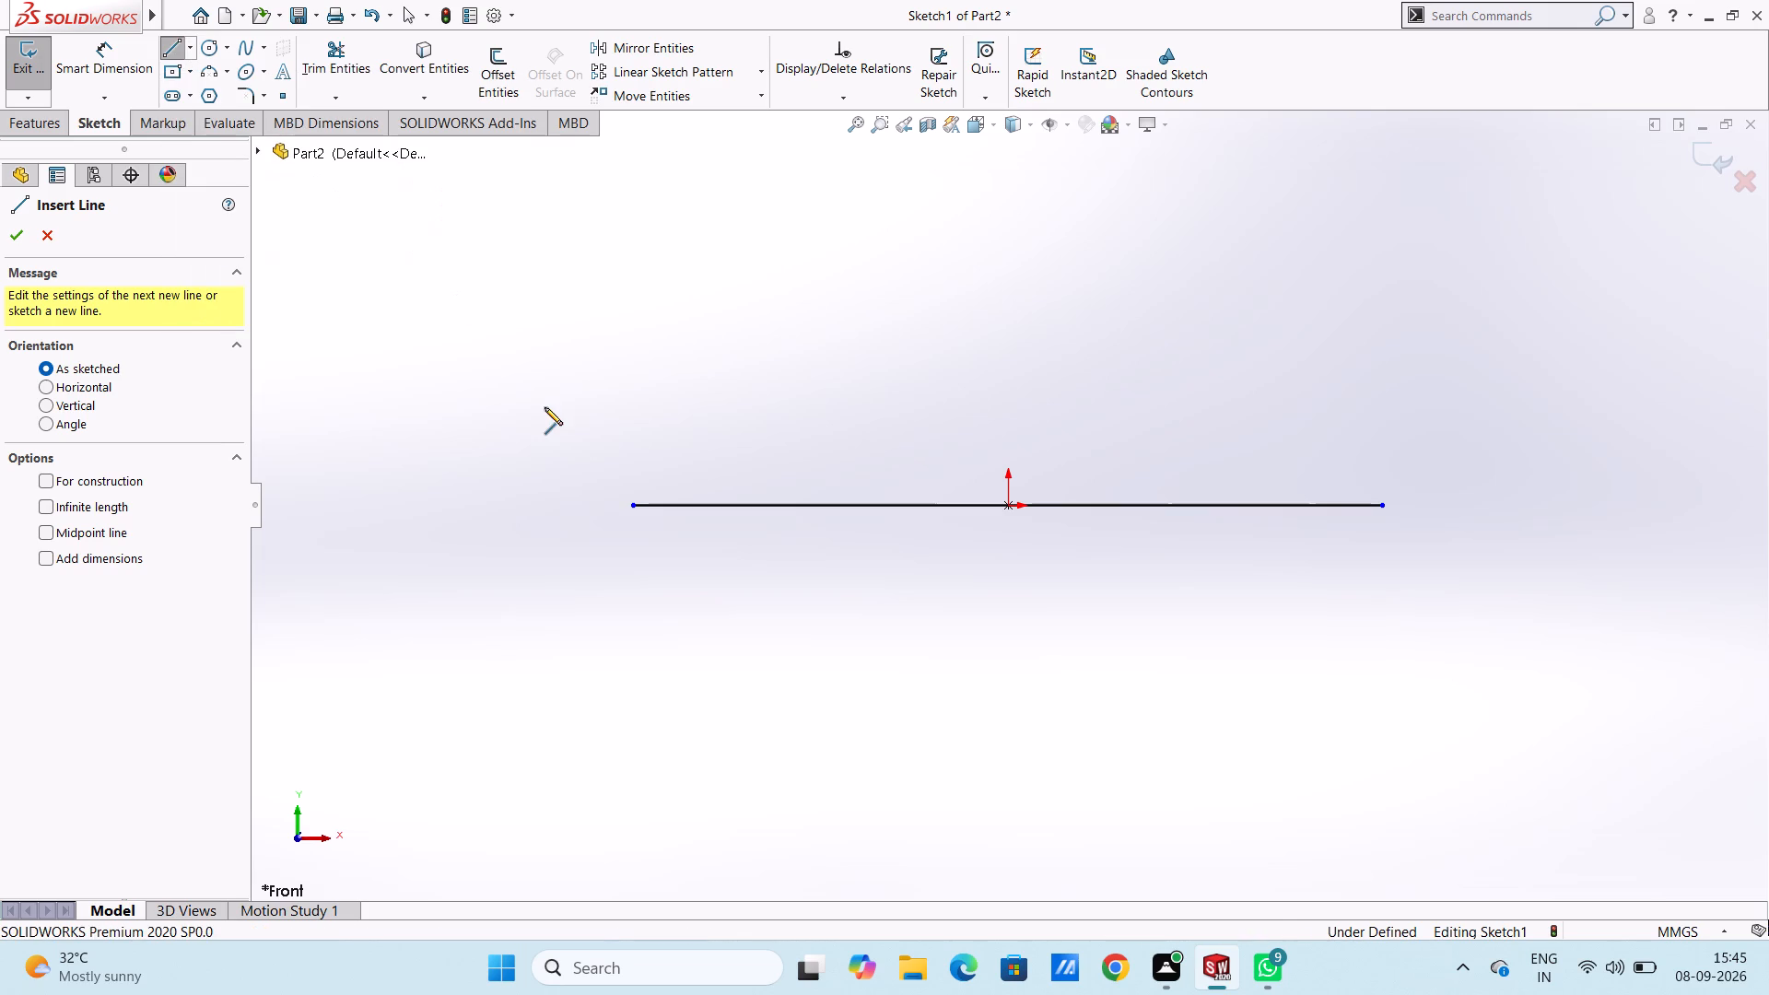
{"action": "left_click", "coordinate": [633, 508]}
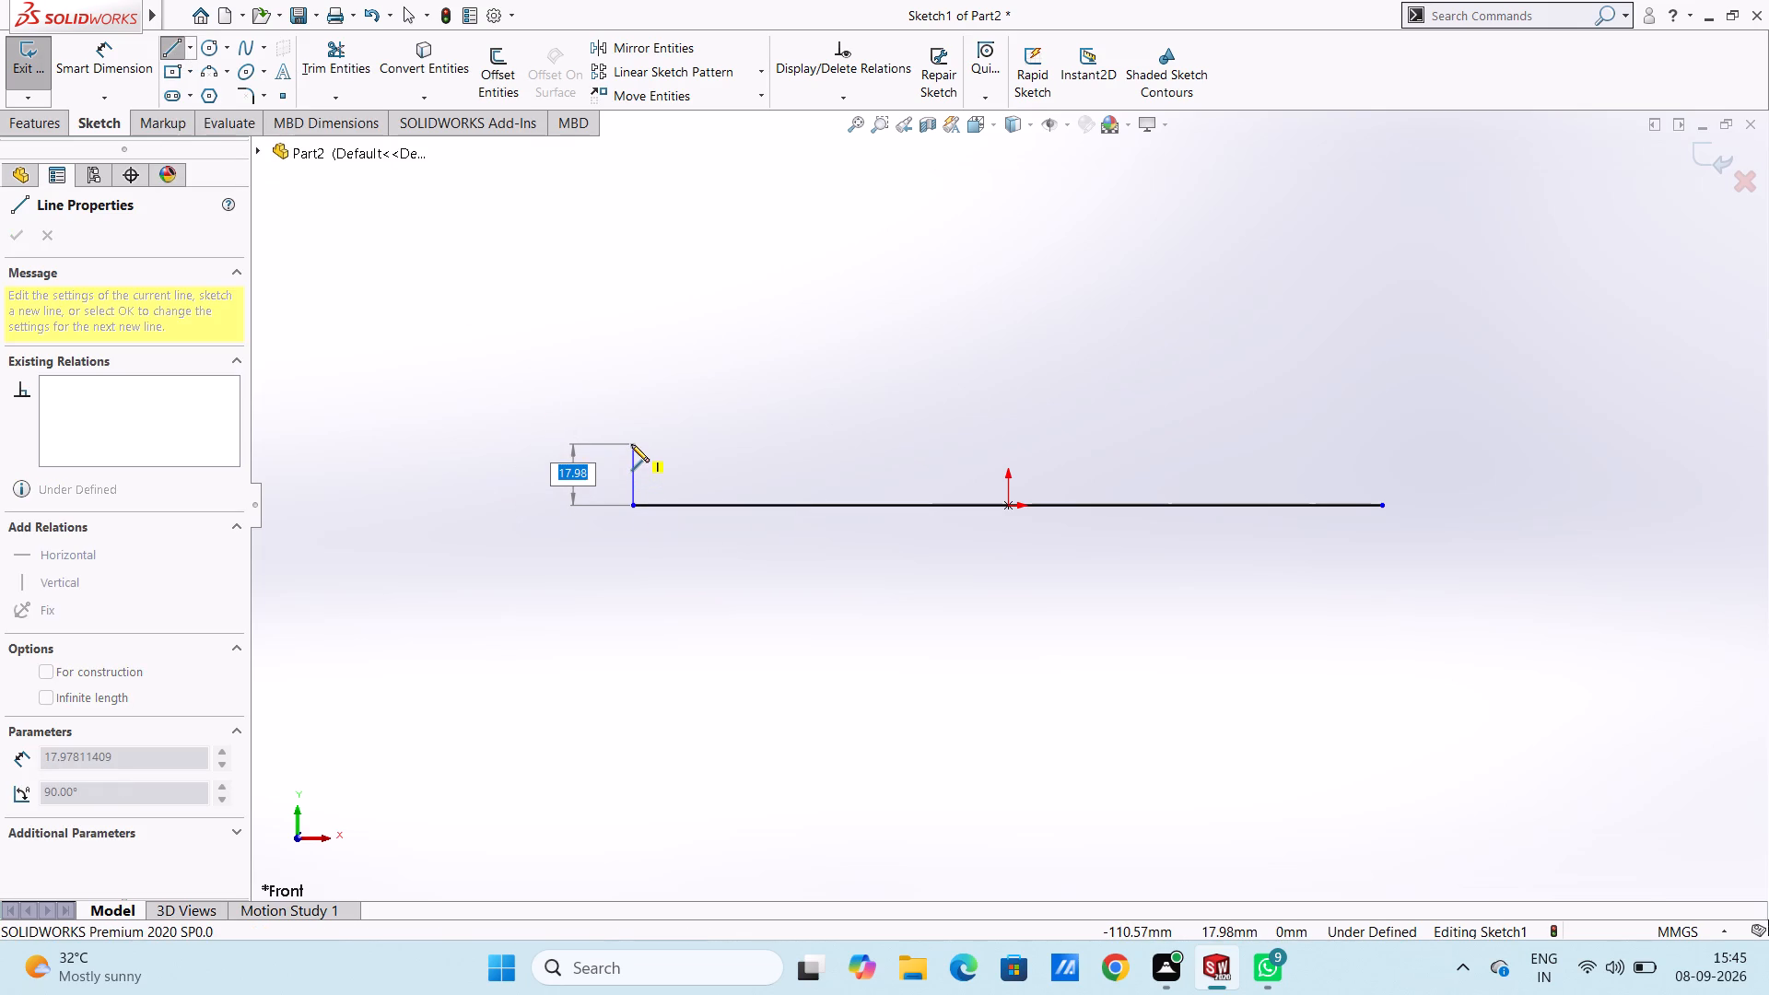
{"action": "type", "text": "20"}
{"action": "key", "text": "Return"}
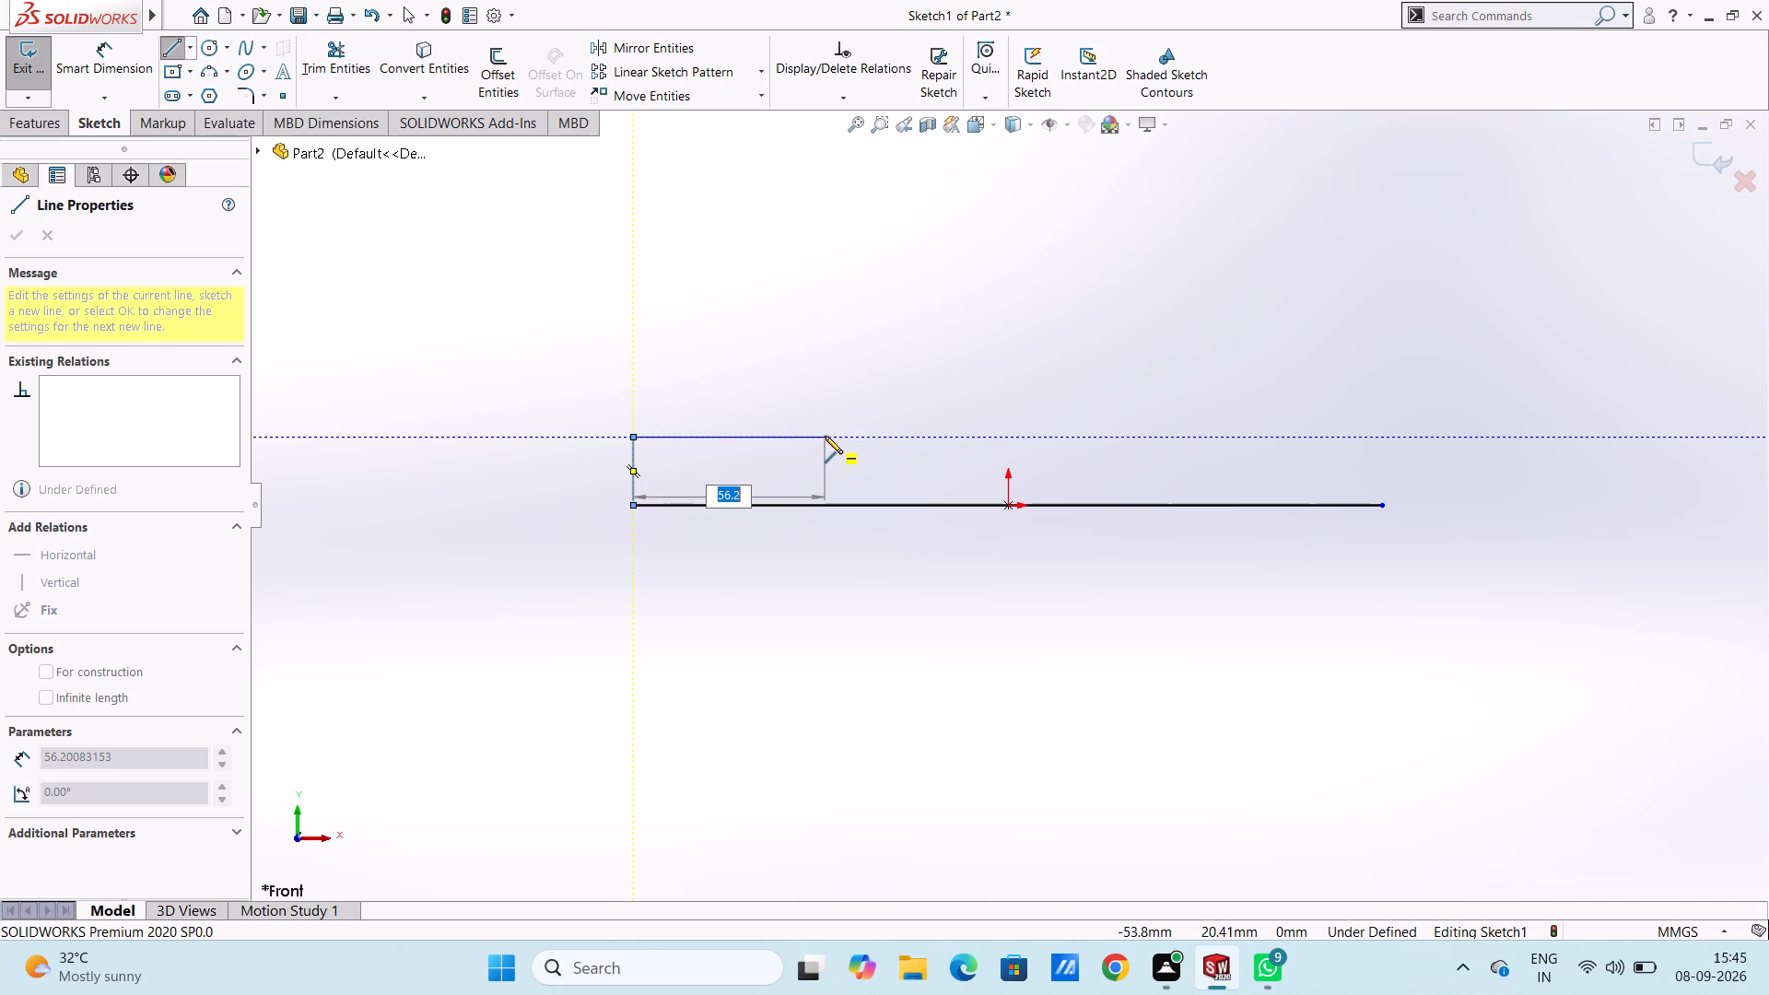
{"action": "type", "text": "40"}
{"action": "key", "text": "Return"}
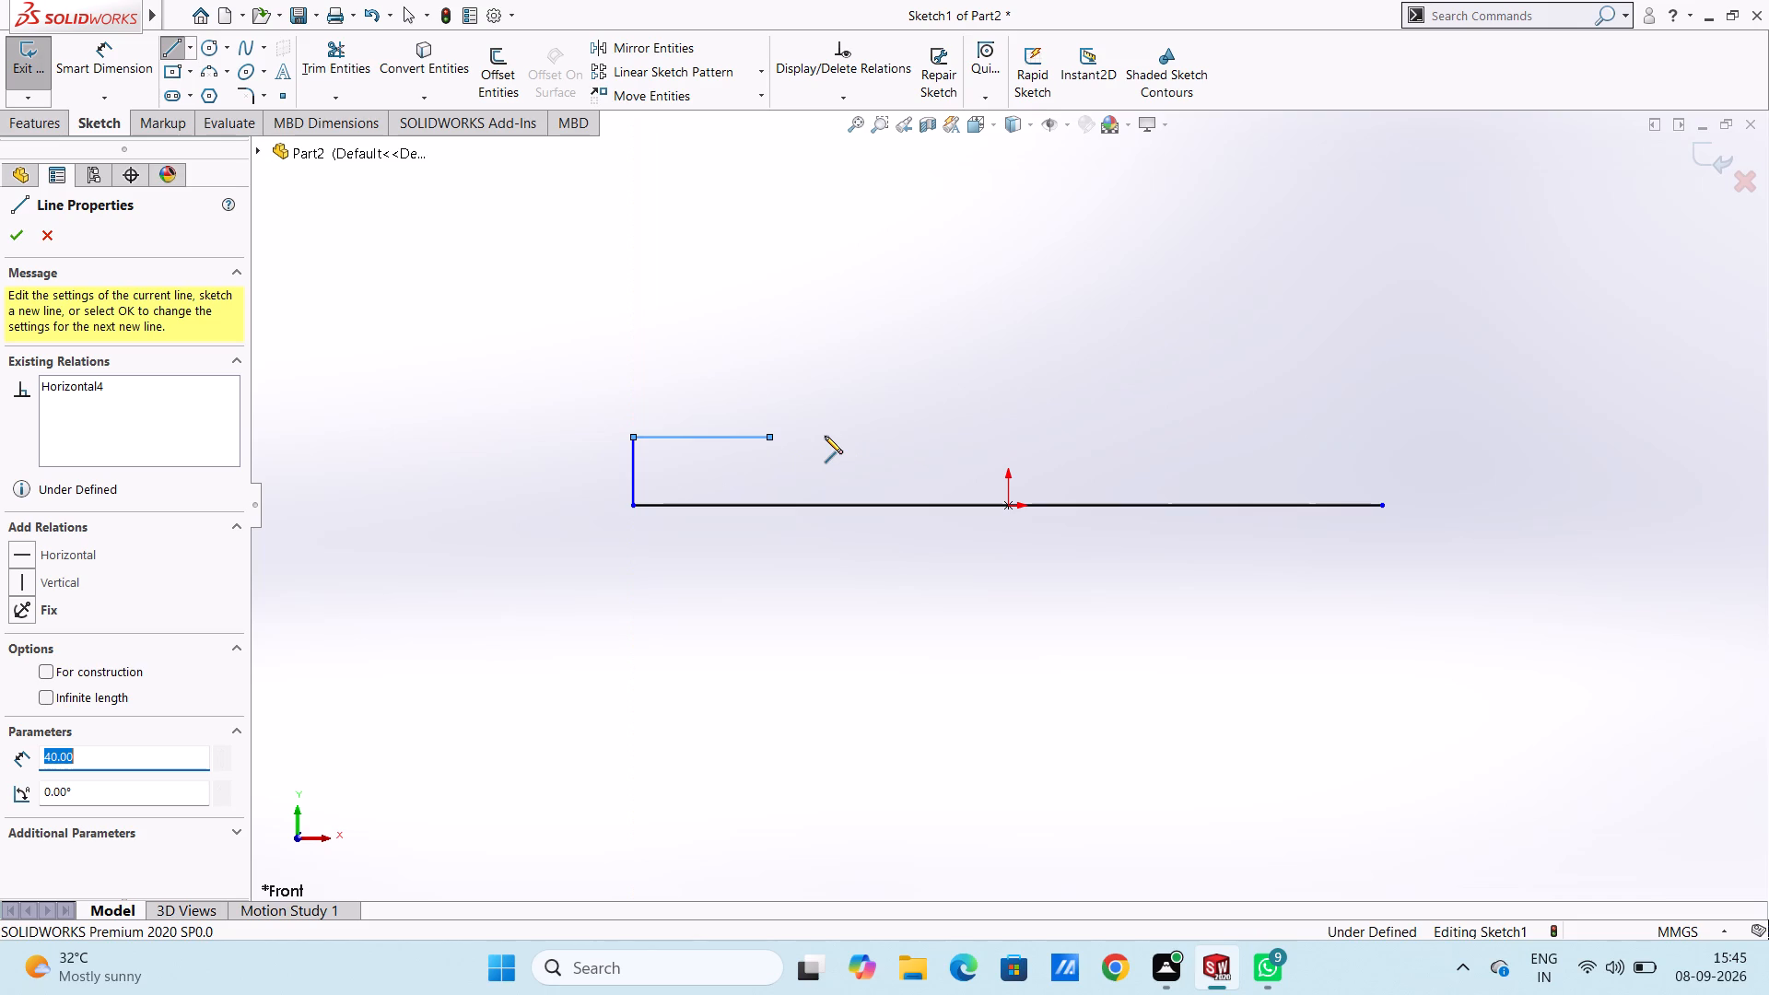
{"action": "key", "text": "Escape"}
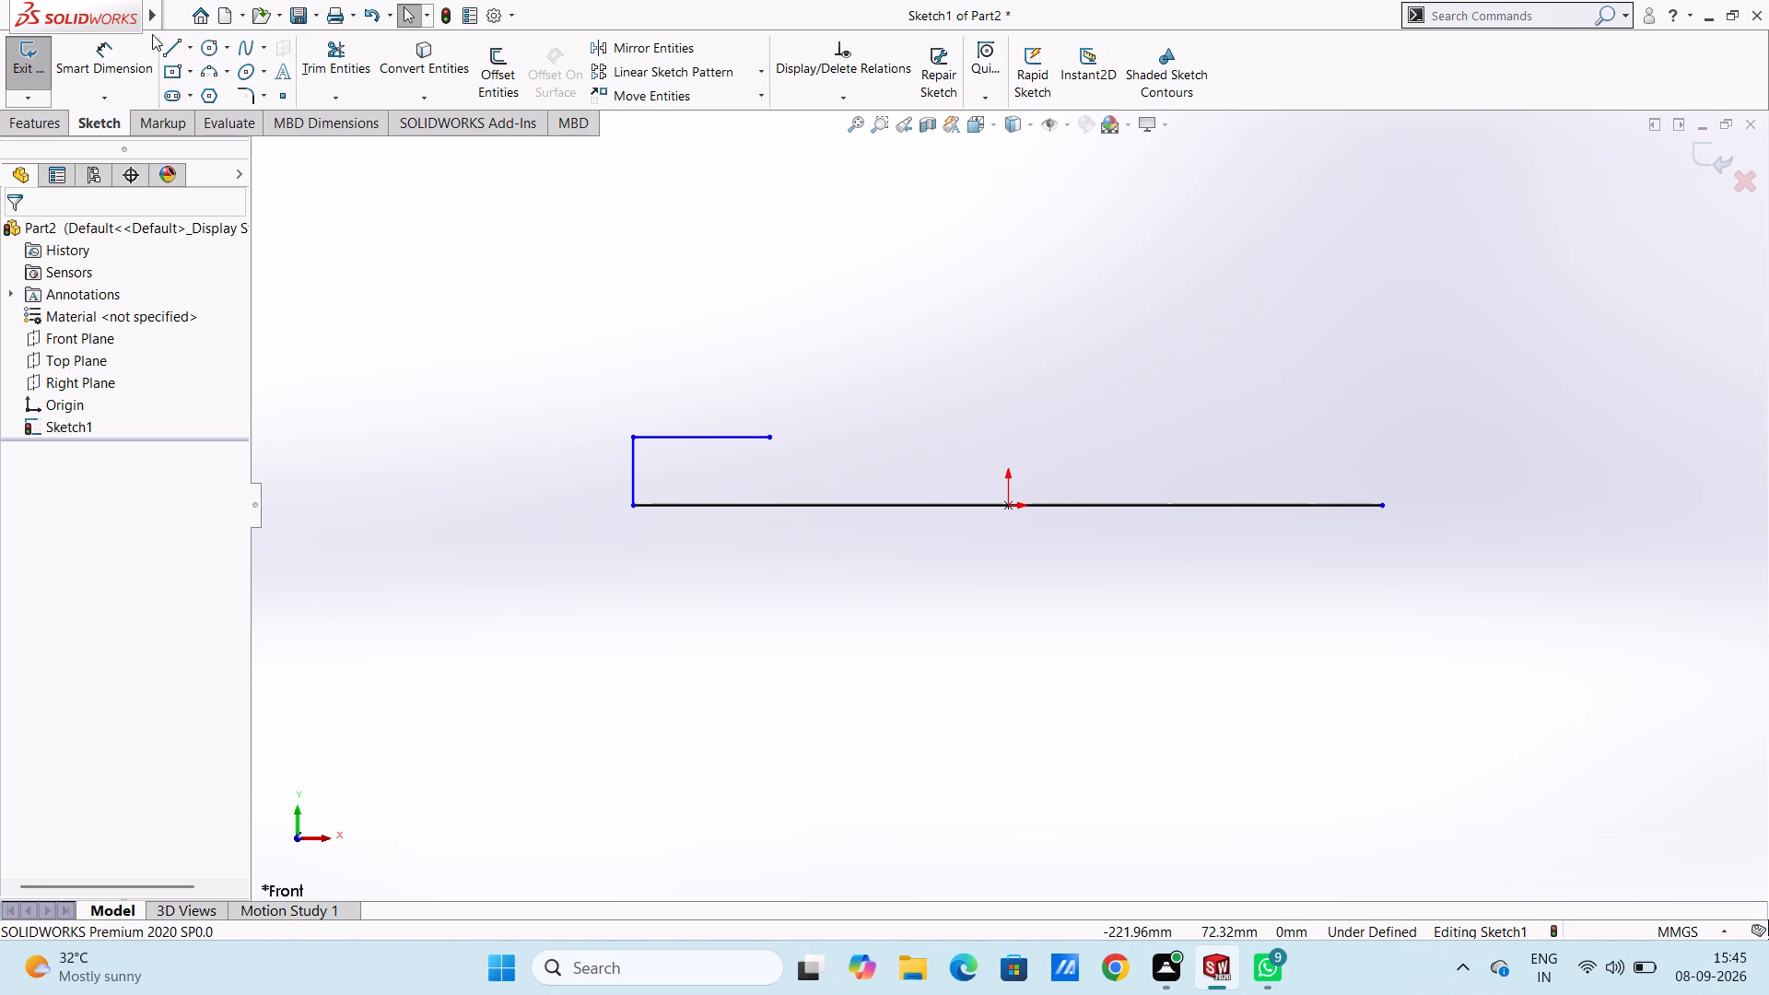
From the base line's right end, sketch a 20 mm vertical line upward and a 40 mm horizontal line inward.
{"action": "left_click", "coordinate": [171, 49]}
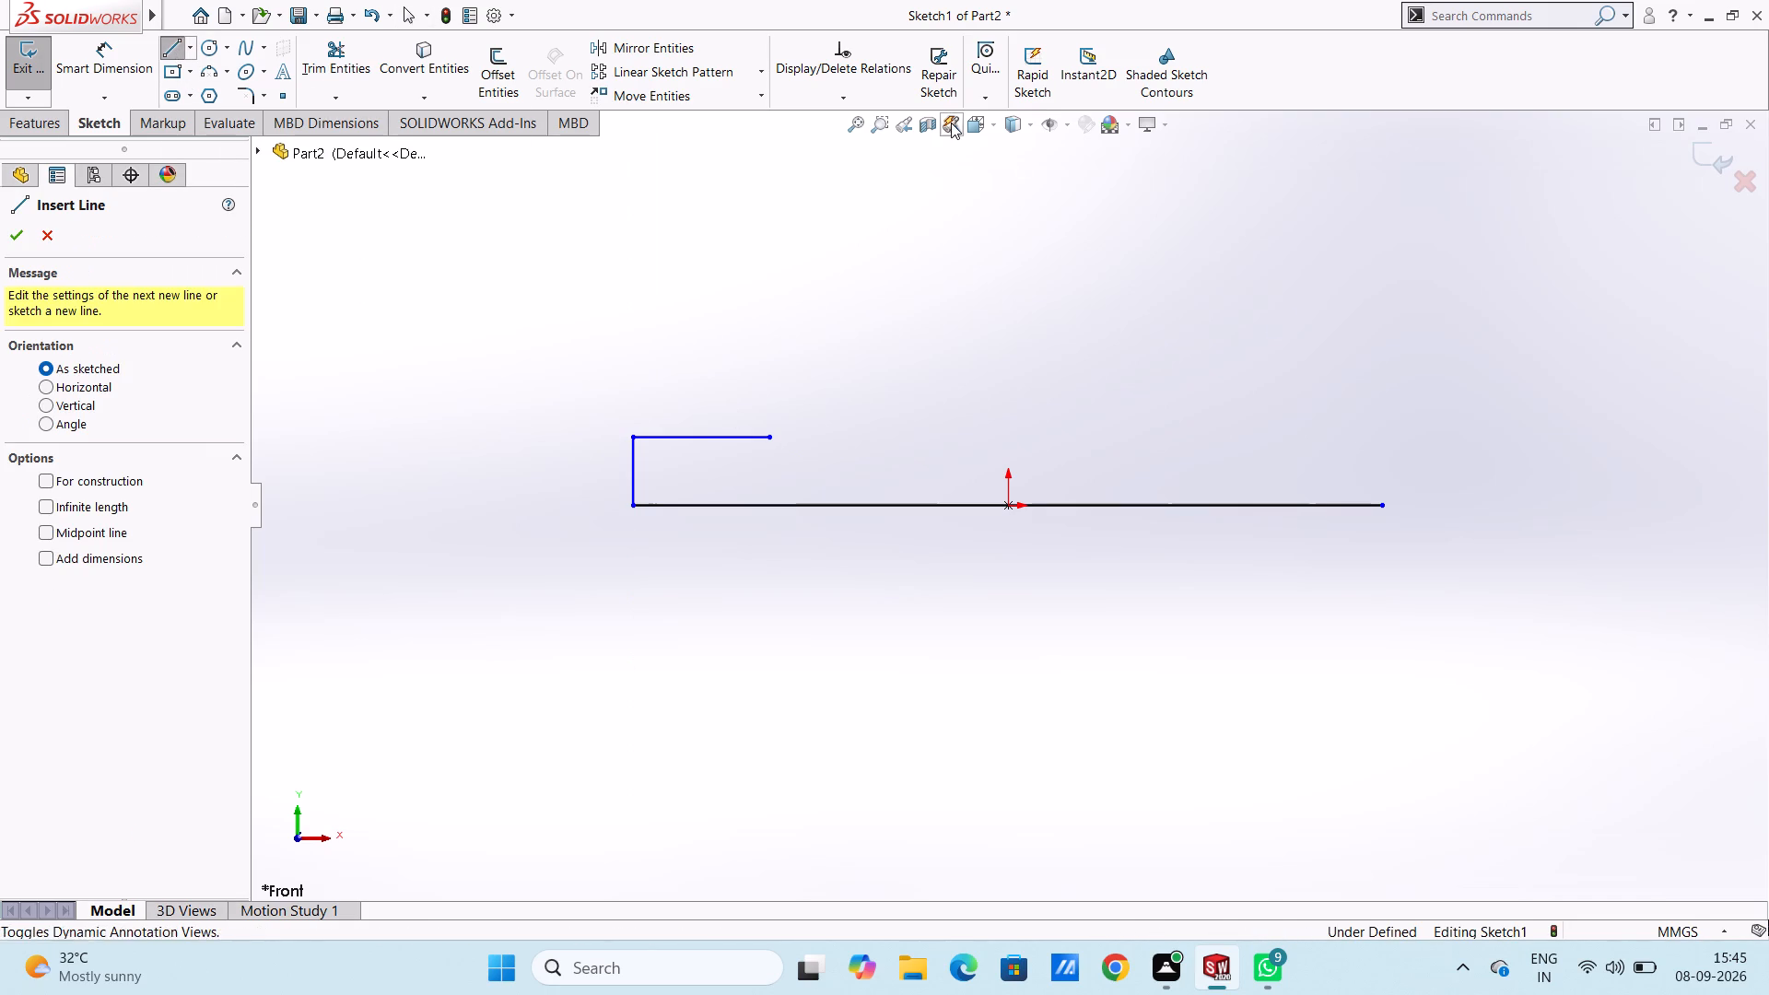
{"action": "left_click", "coordinate": [1383, 506]}
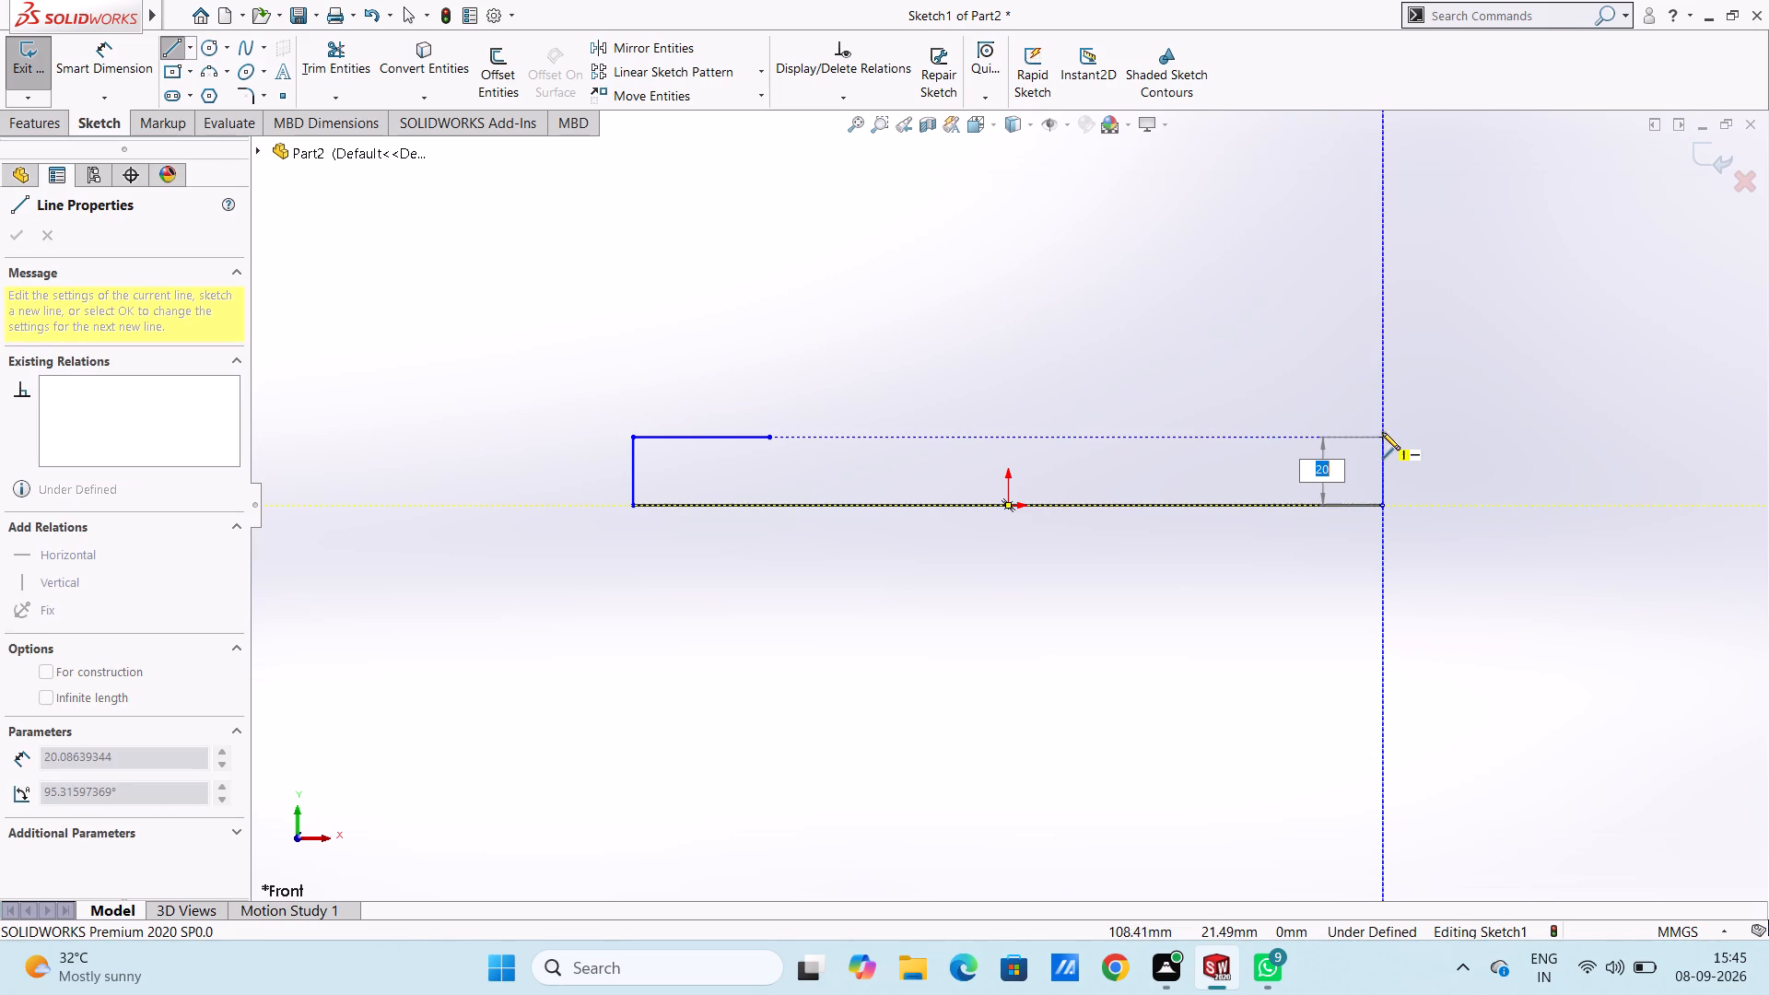
{"action": "type", "text": "20"}
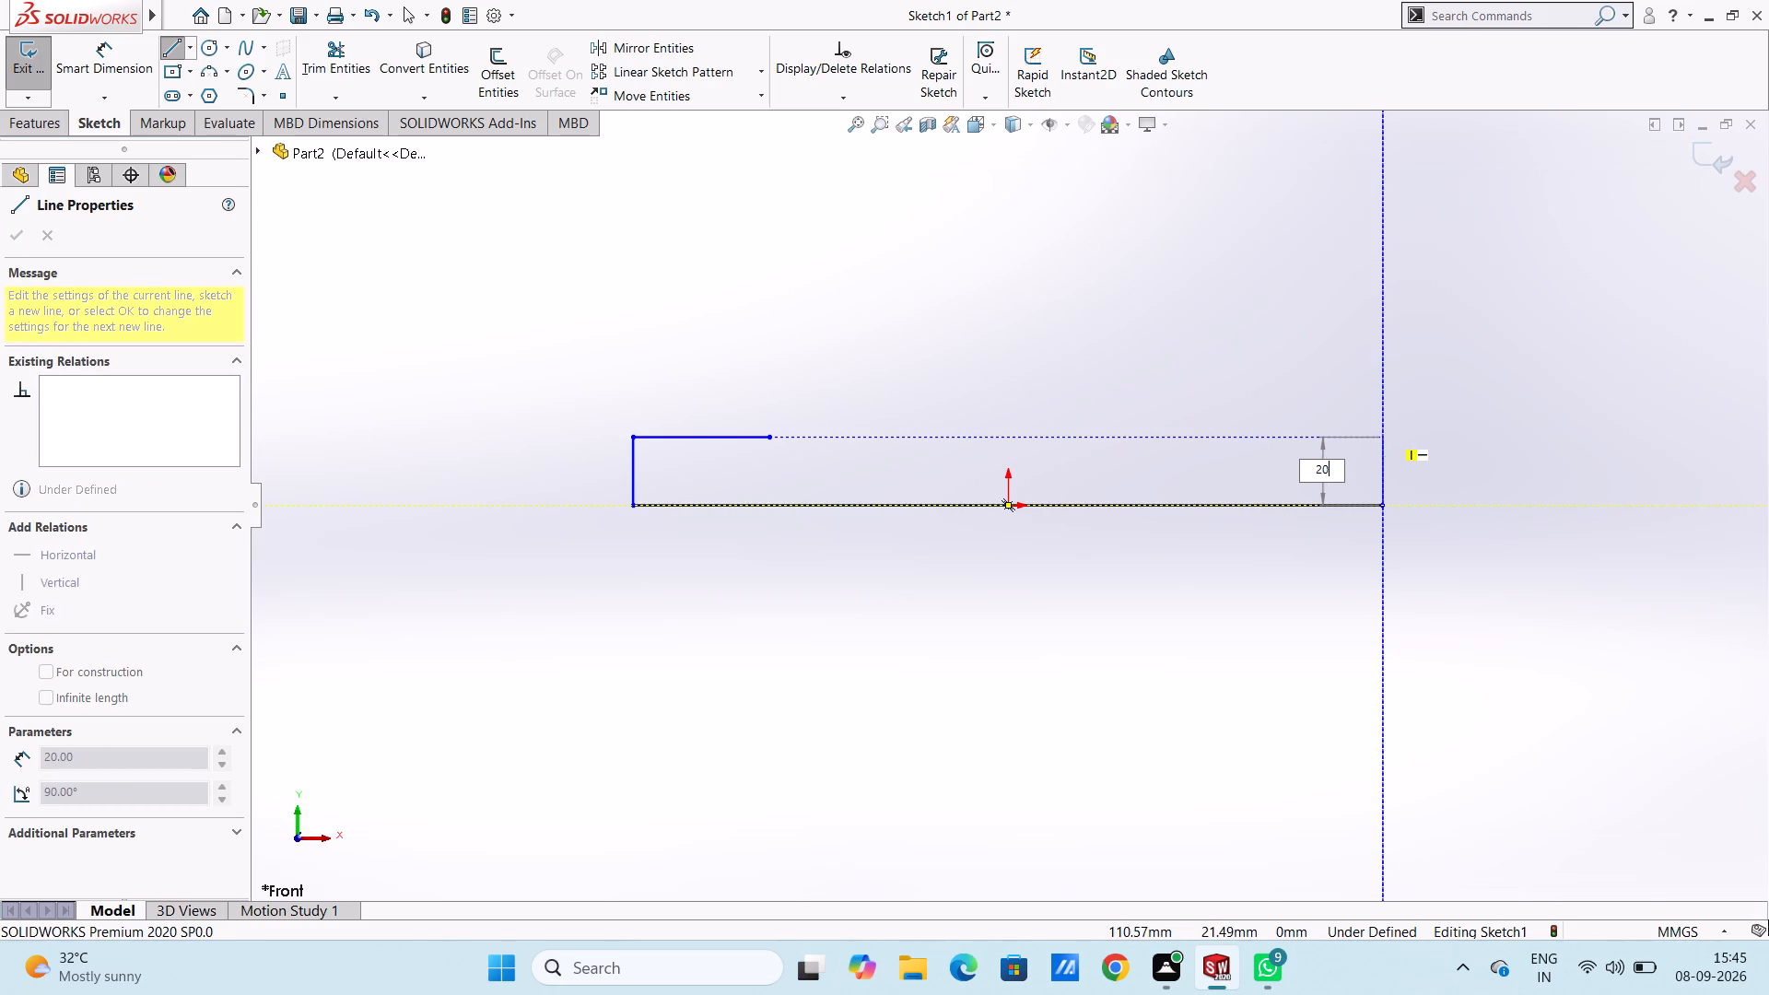
{"action": "key", "text": "Return"}
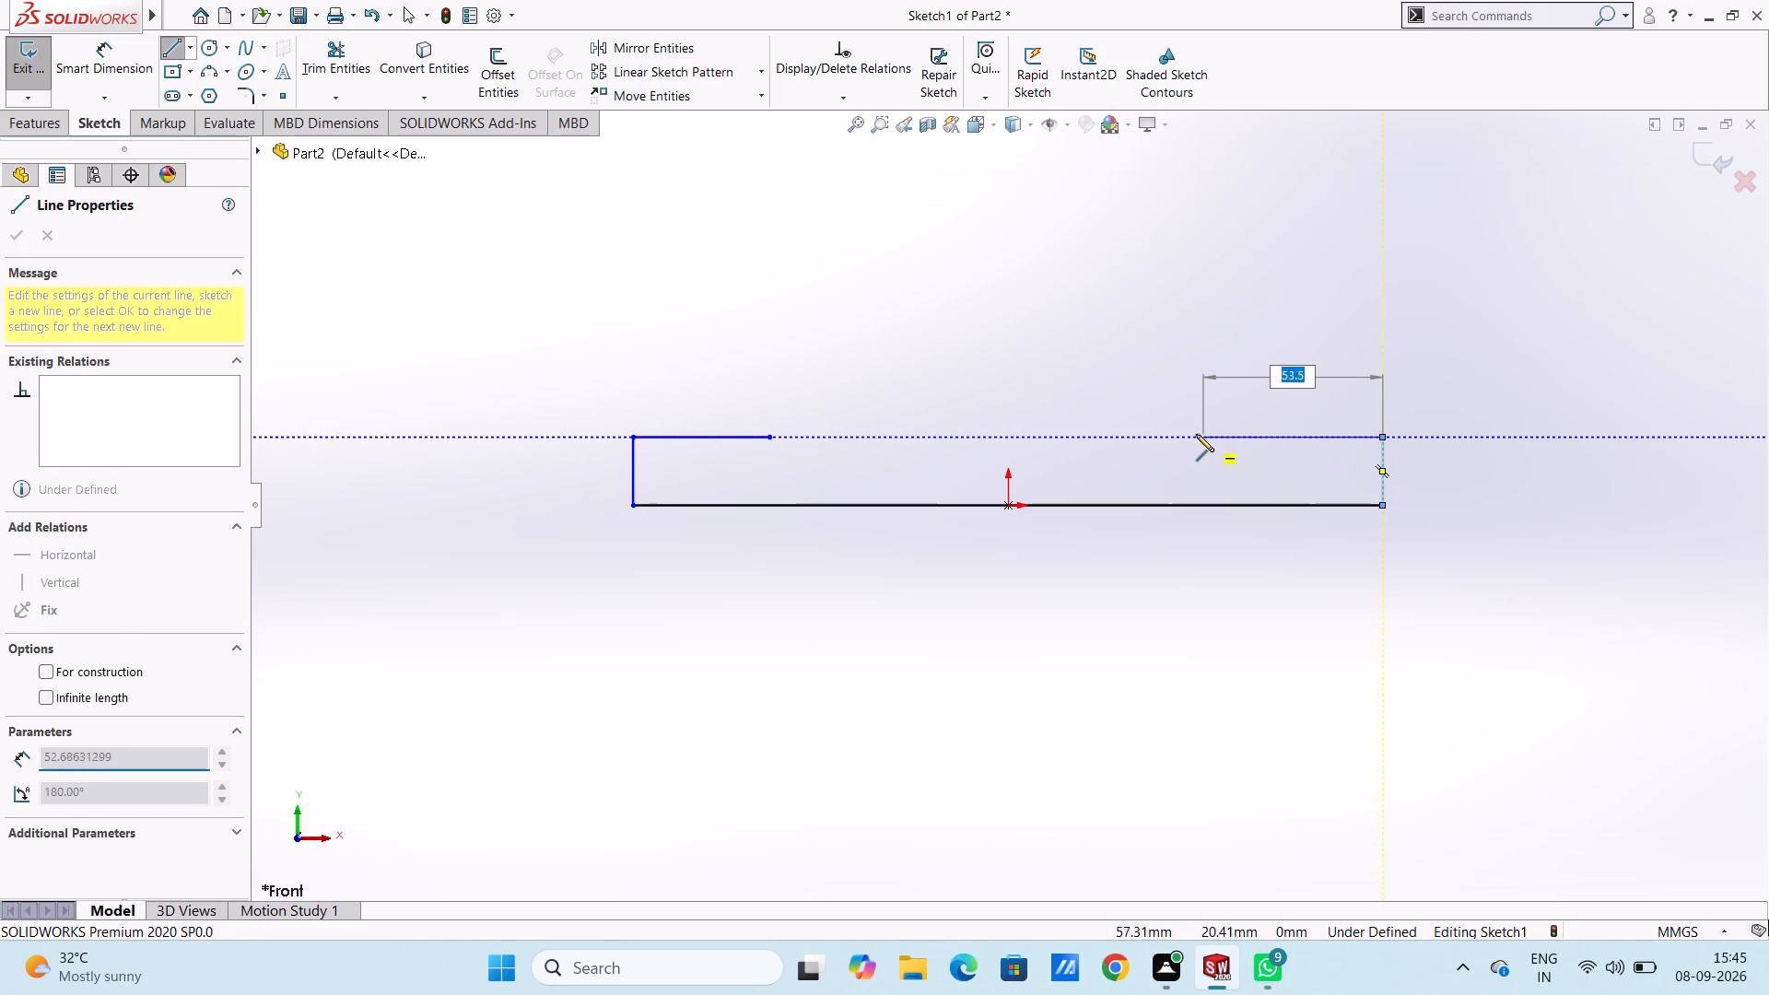
{"action": "type", "text": "40"}
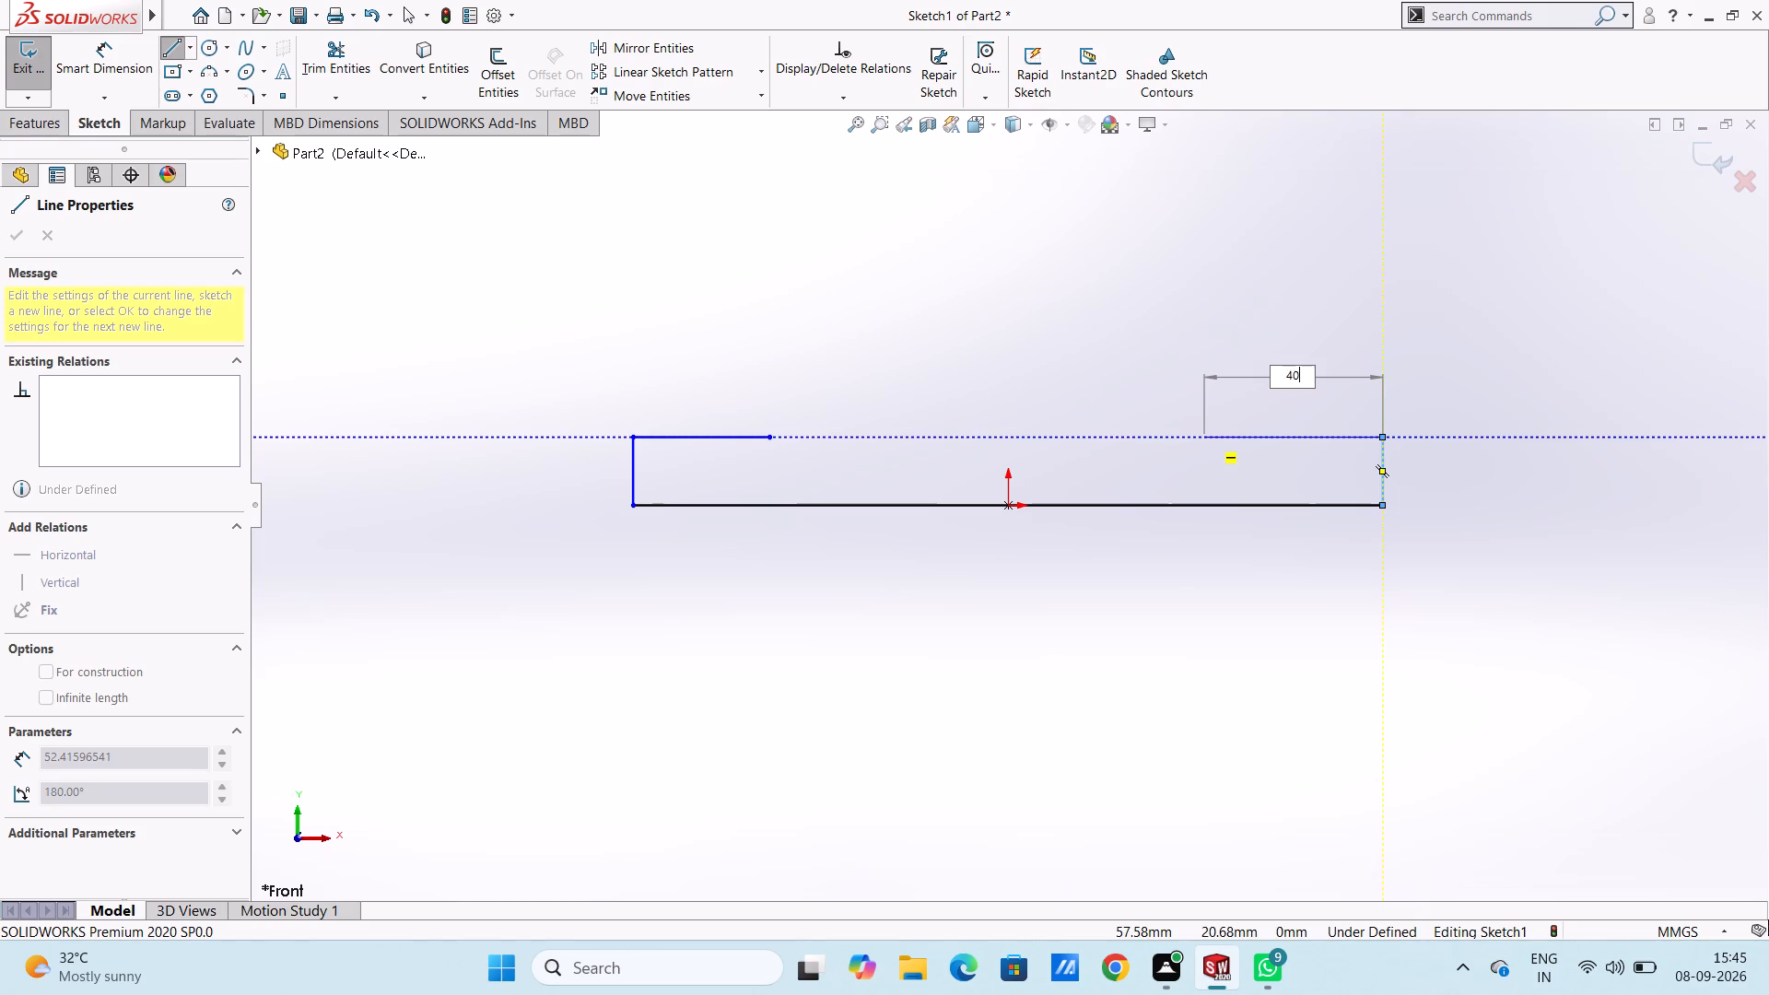
{"action": "key", "text": "Return"}
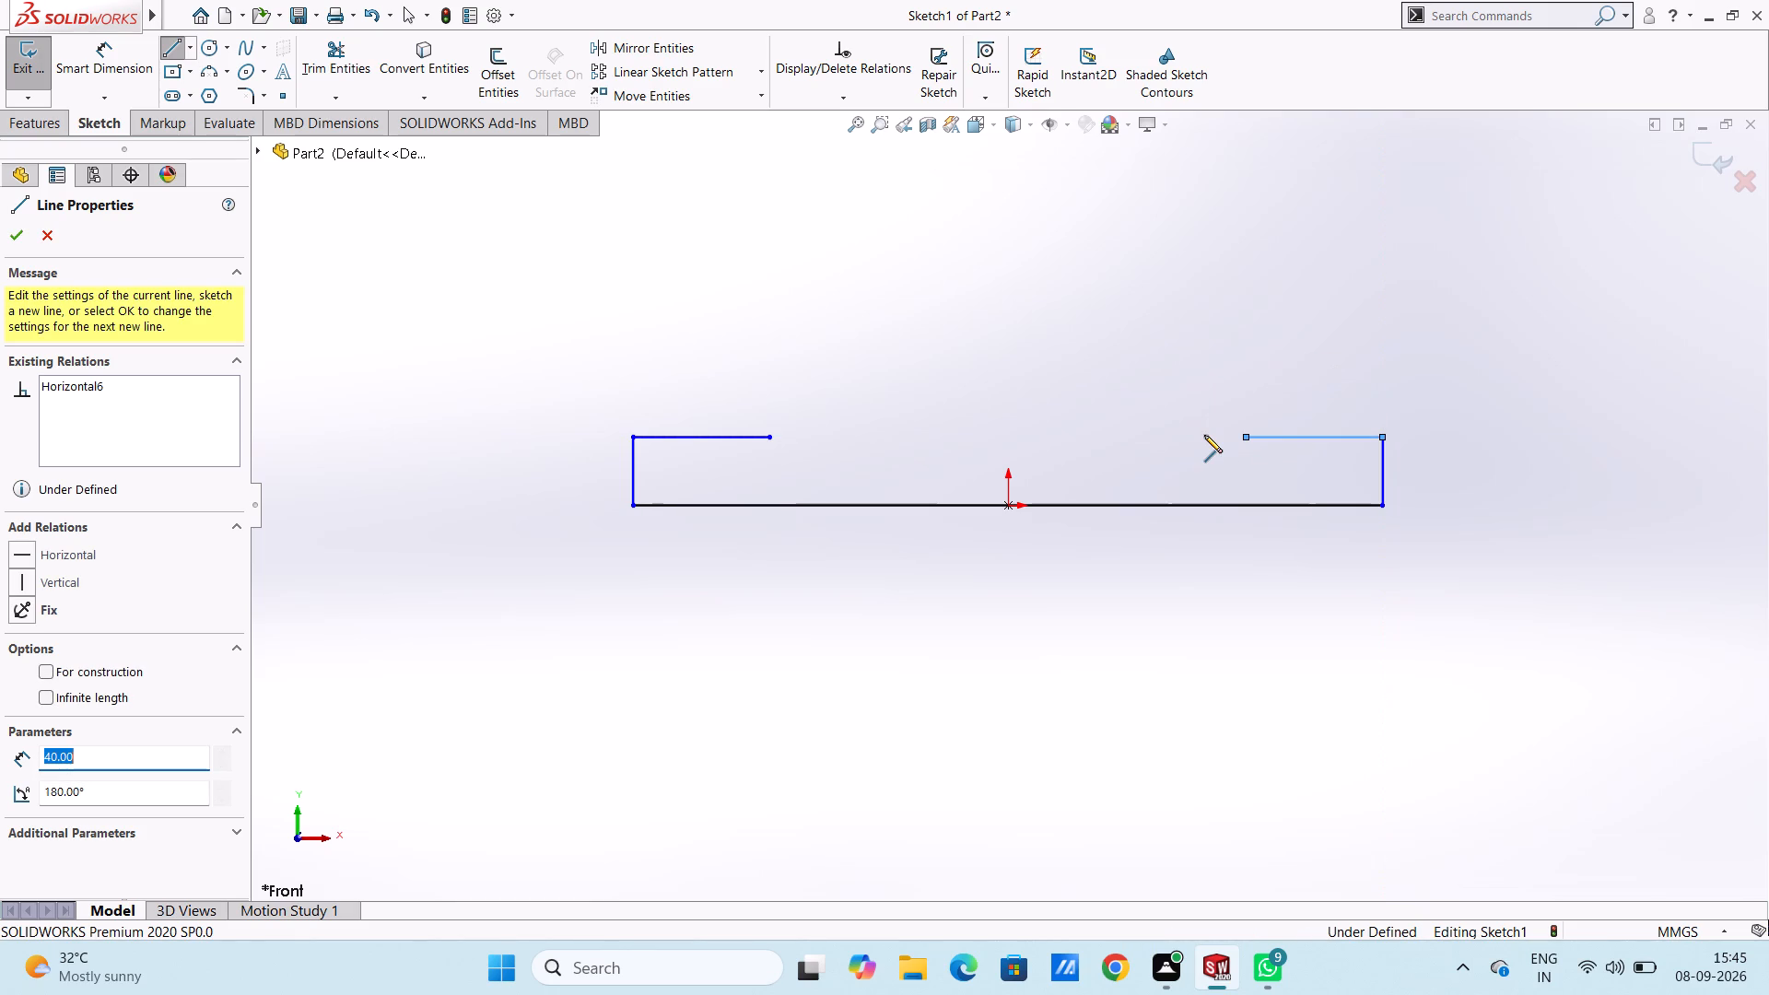
{"action": "key", "text": "Escape"}
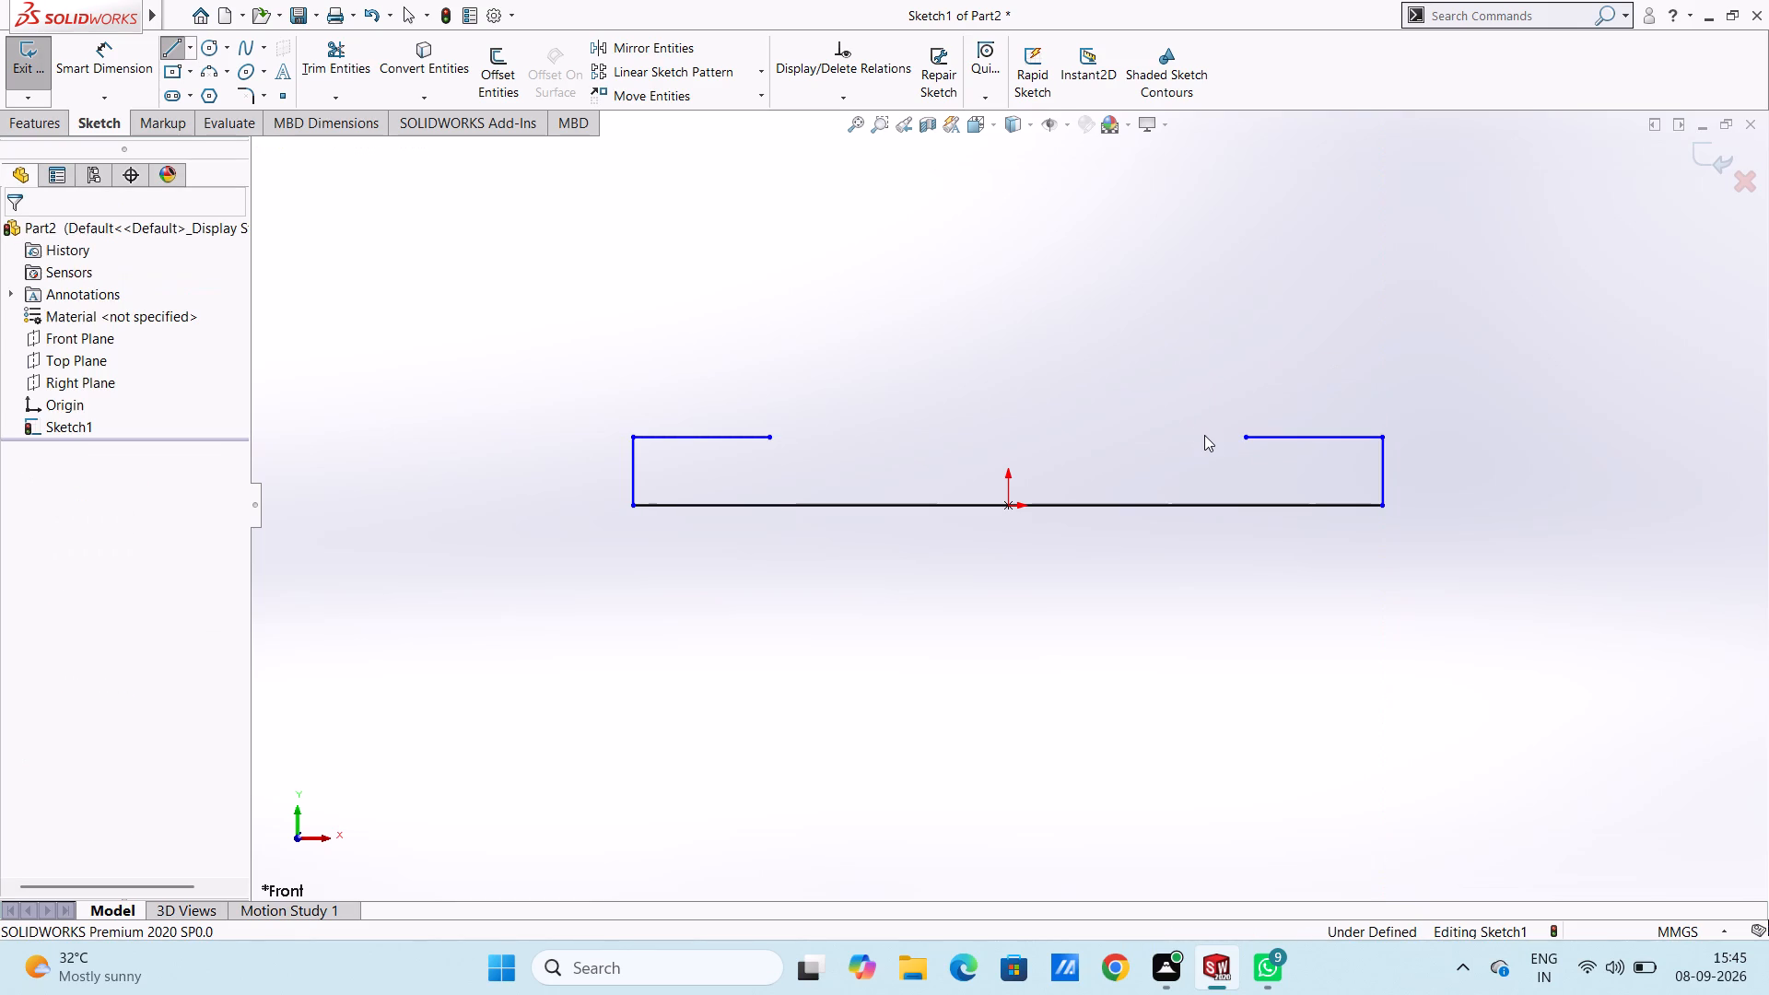
{"action": "key", "text": "Escape"}
{"action": "key", "text": "Escape"}
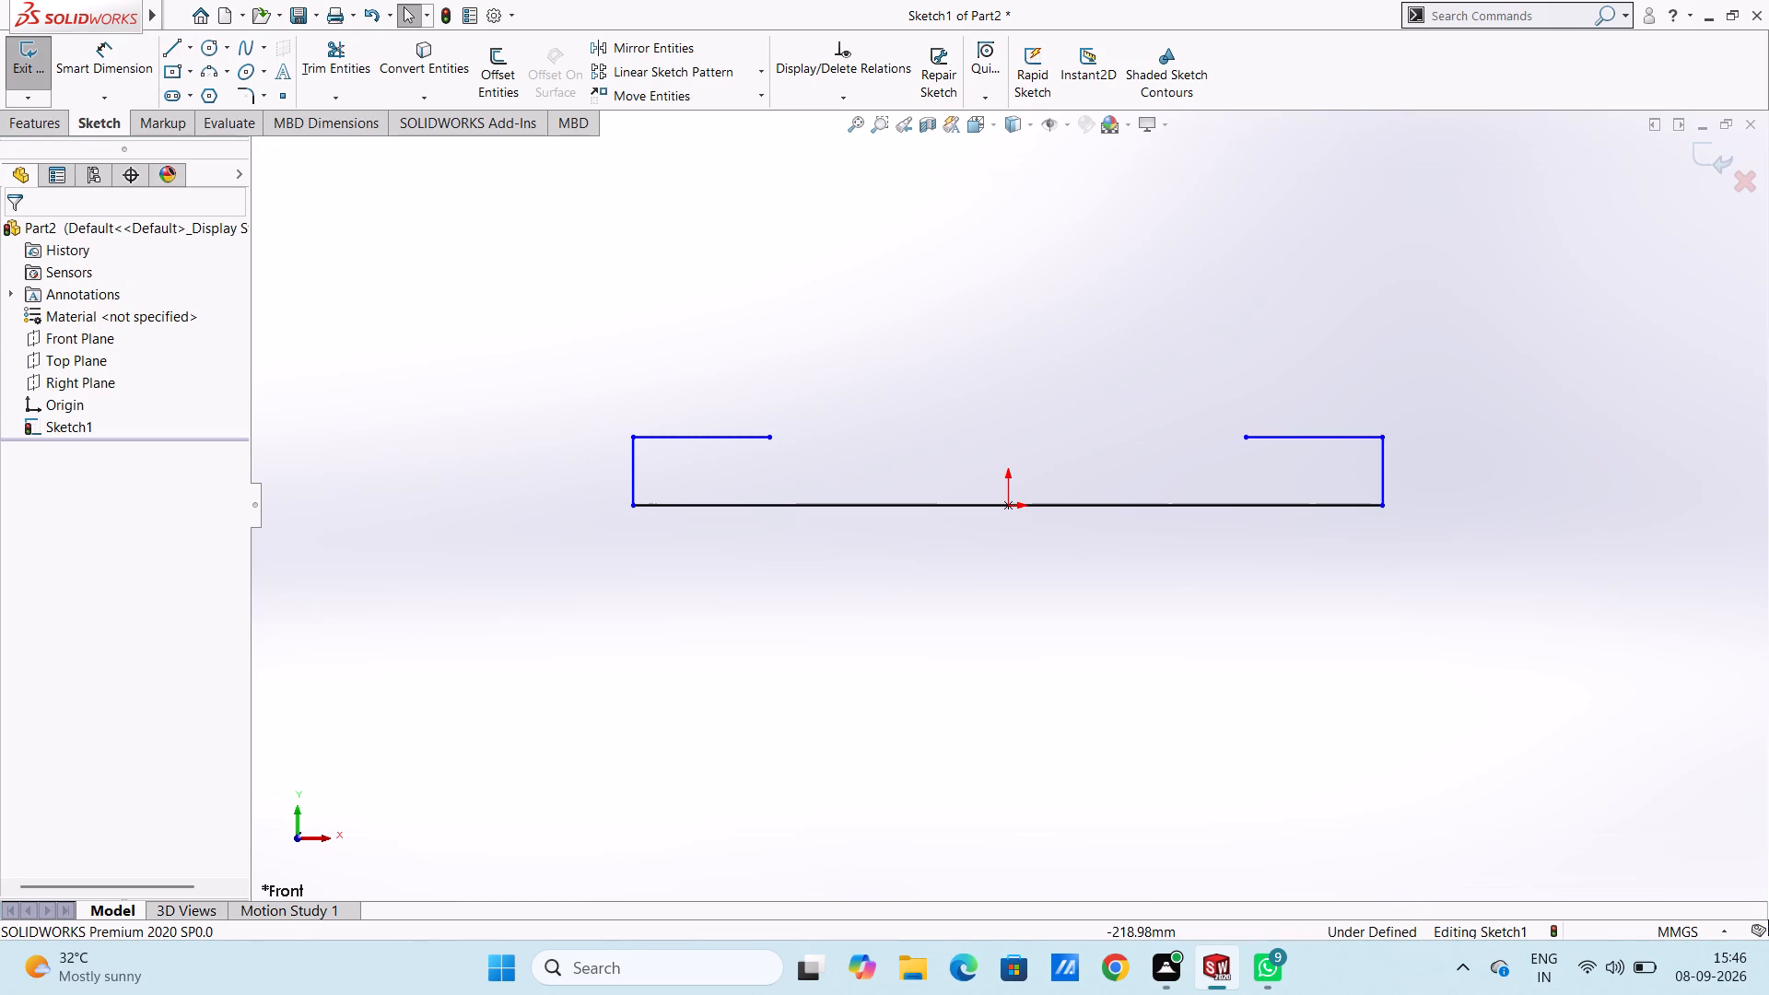
Sketch a circle of radius 25 mm centred about 71 mm directly above the origin.
{"action": "left_click", "coordinate": [206, 45]}
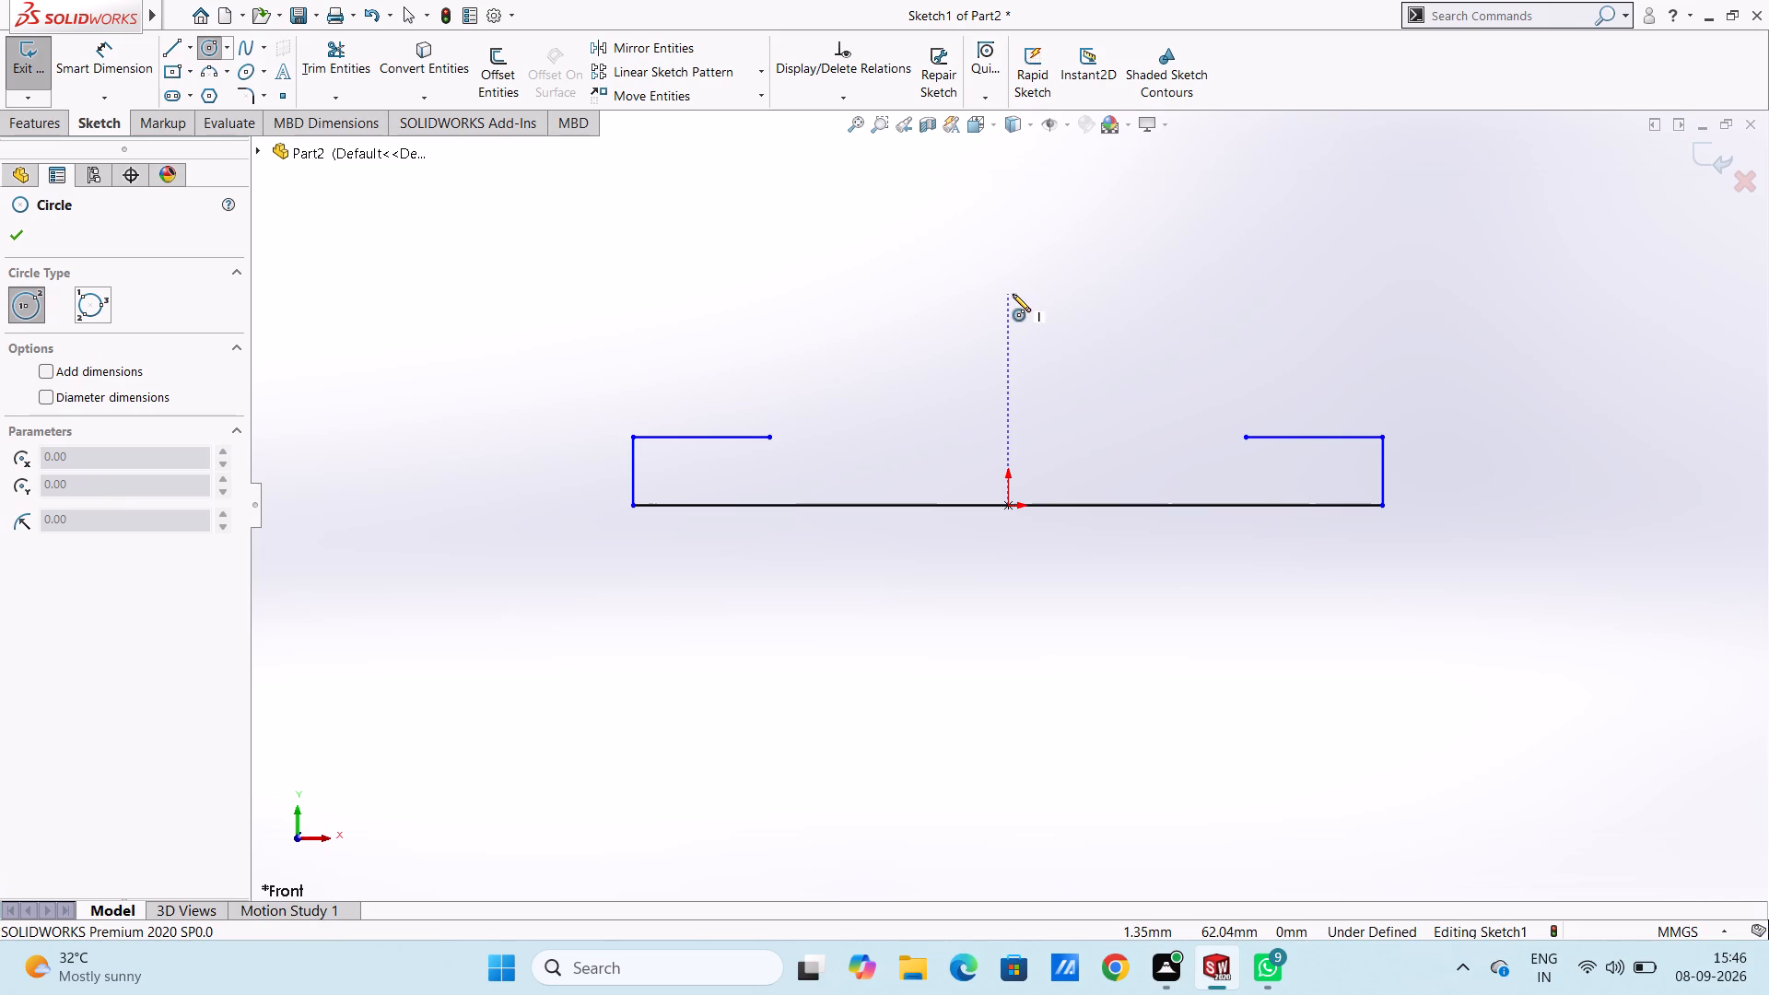
{"action": "left_click", "coordinate": [1009, 264]}
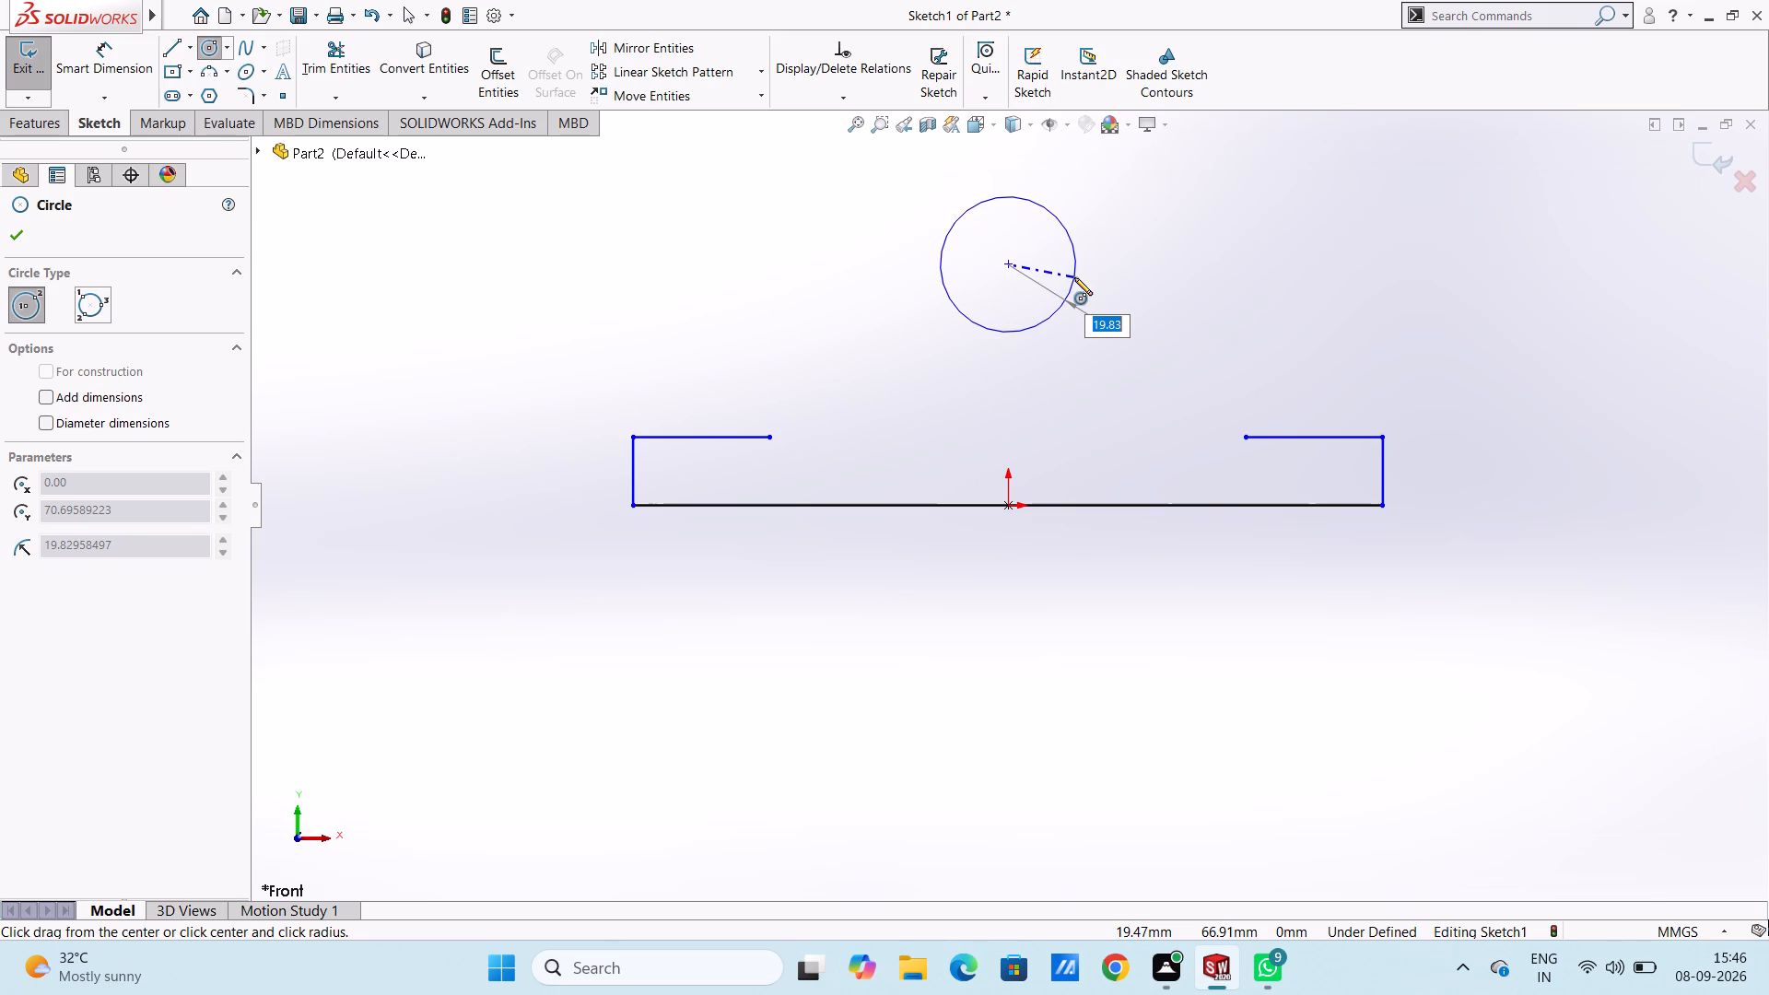
{"action": "type", "text": "25"}
{"action": "key", "text": "Return"}
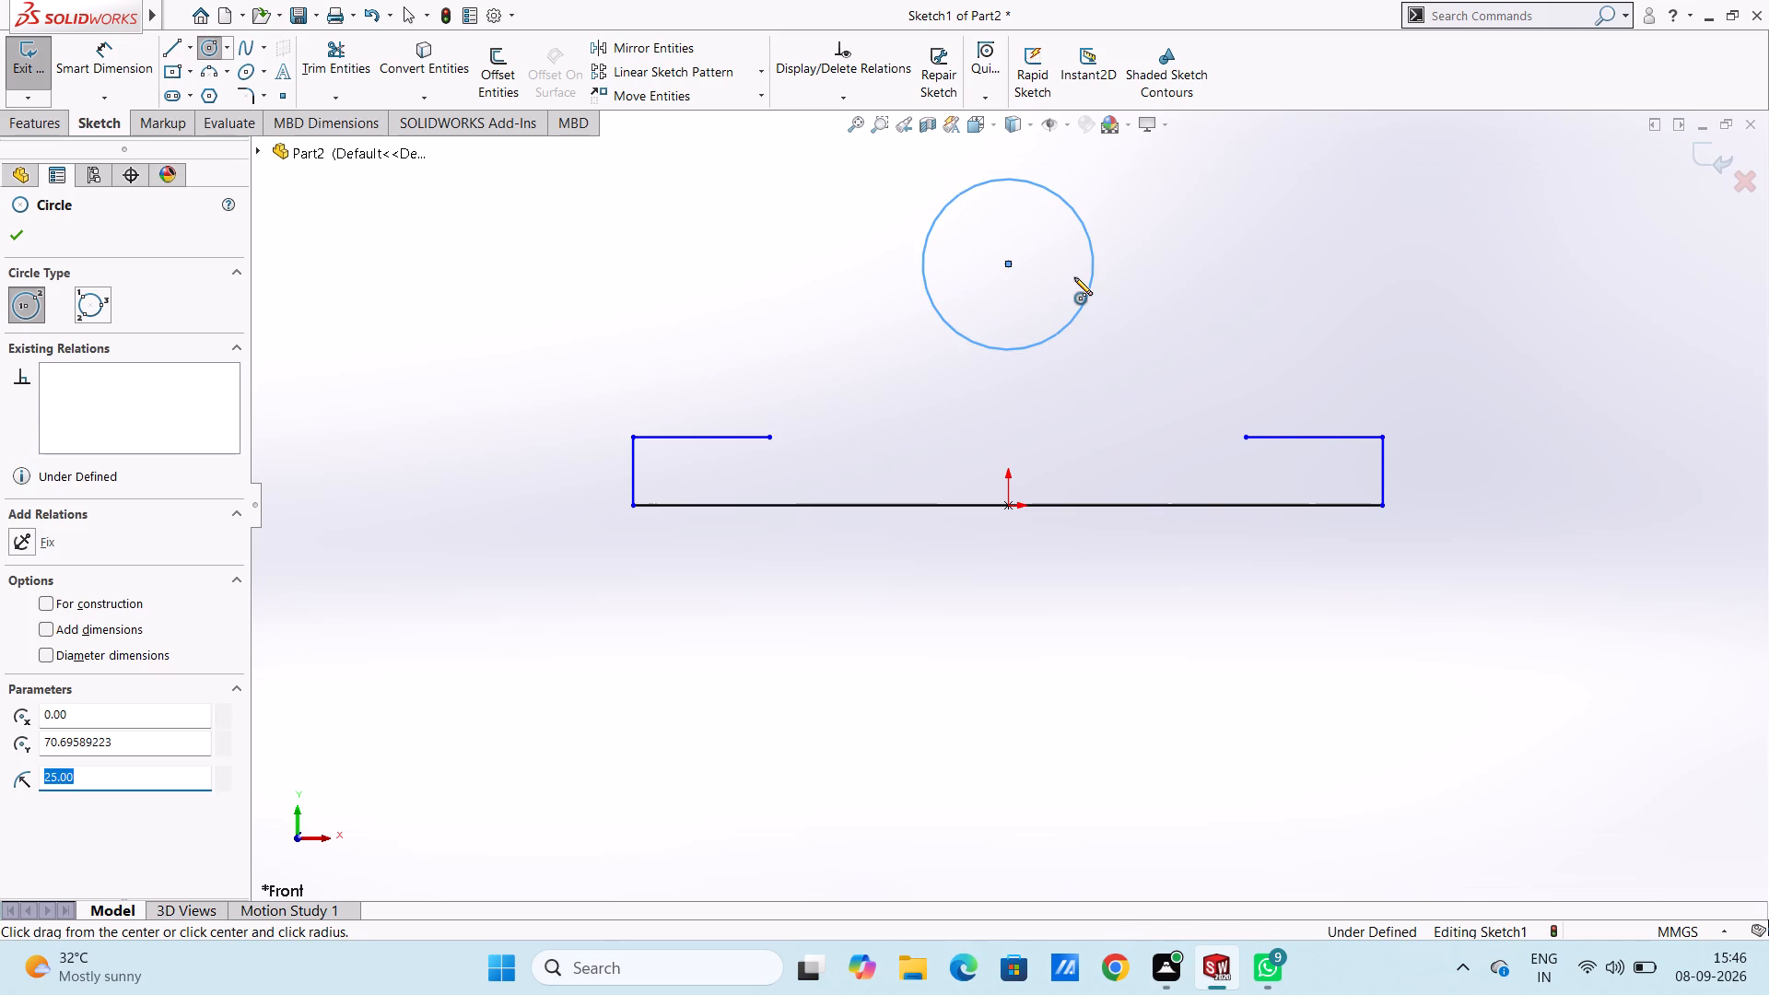
{"action": "key", "text": "Escape"}
Sketch a concentric outer circle of radius 37.5 mm around the 25 mm radius circle.
{"action": "scroll", "coordinate": [1074, 277], "scroll_direction": "up", "scroll_amount": 2, "text": "ctrl"}
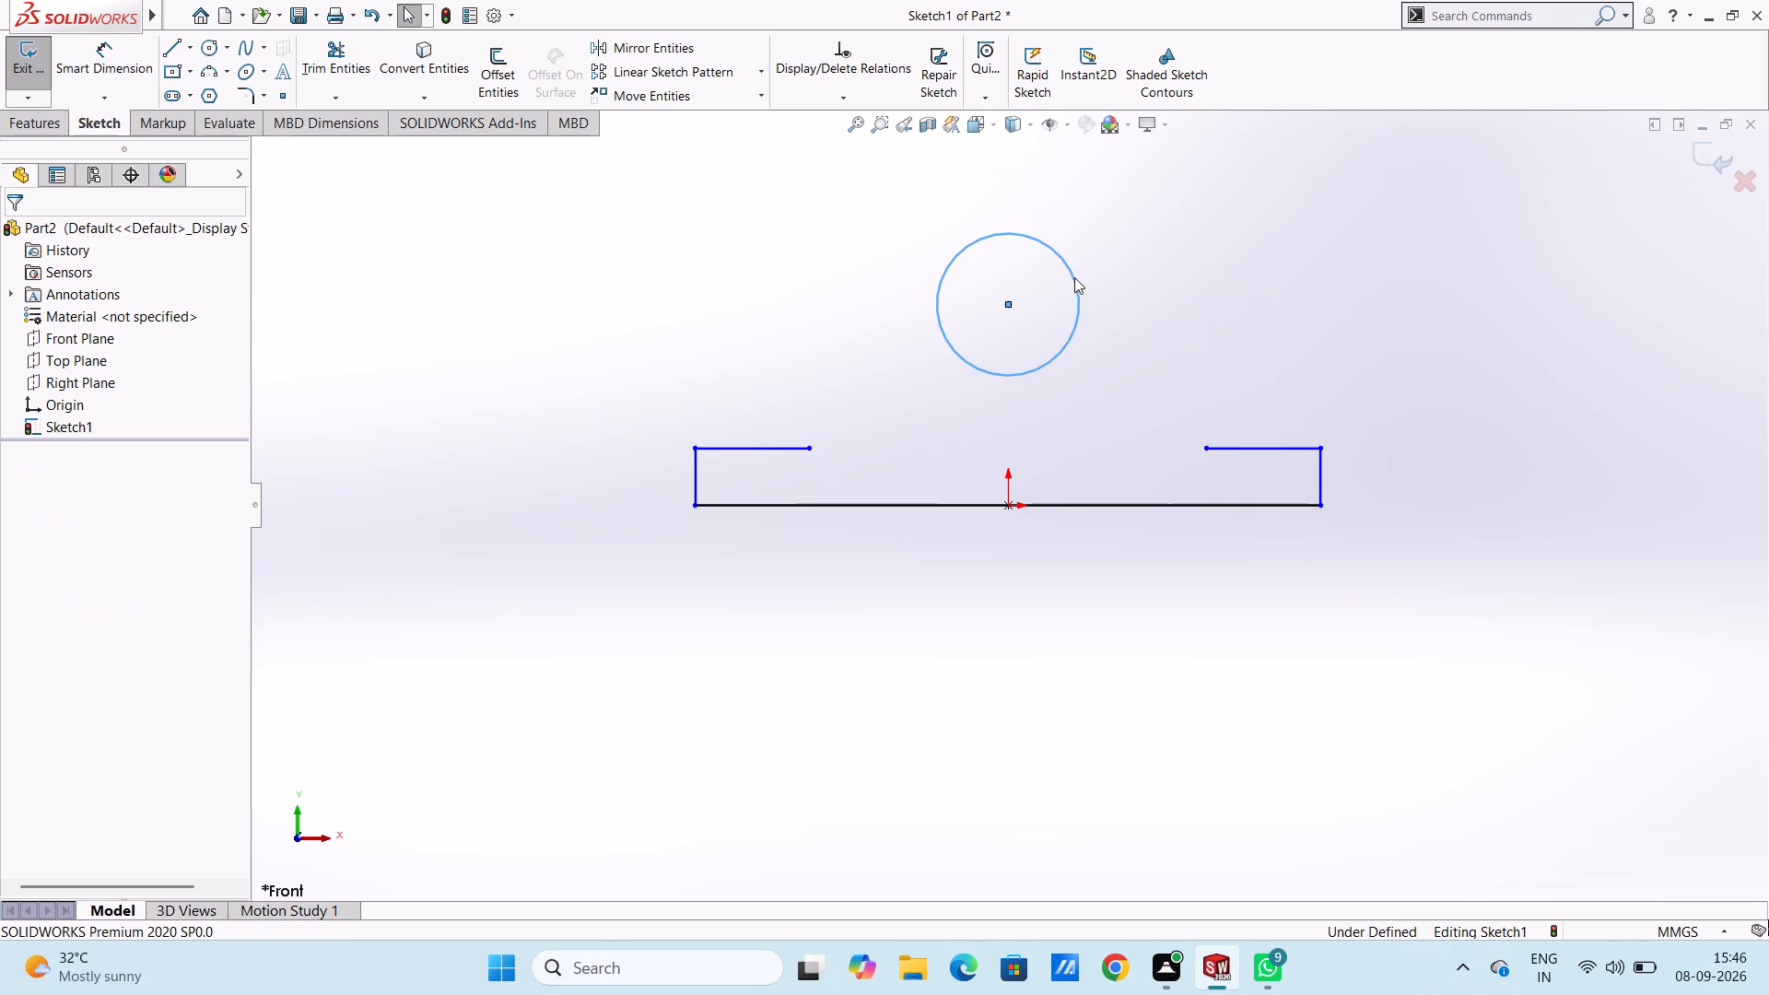
{"action": "left_click", "coordinate": [209, 51]}
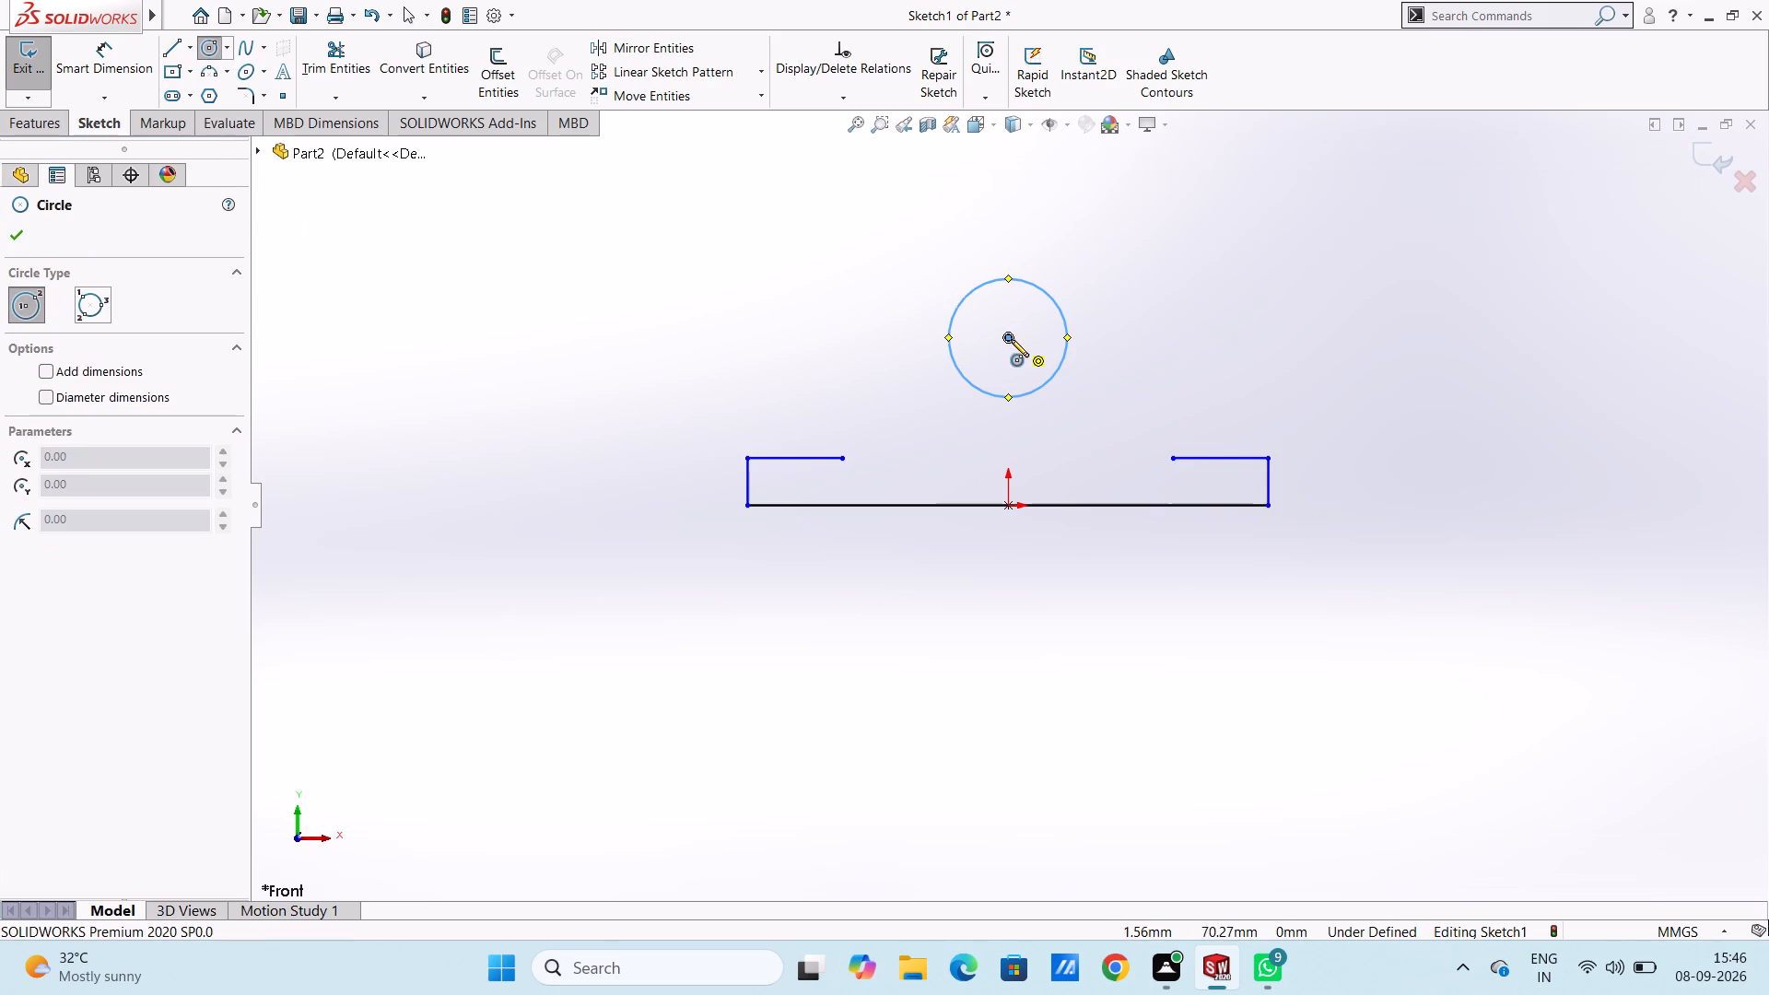
{"action": "left_click", "coordinate": [1011, 339]}
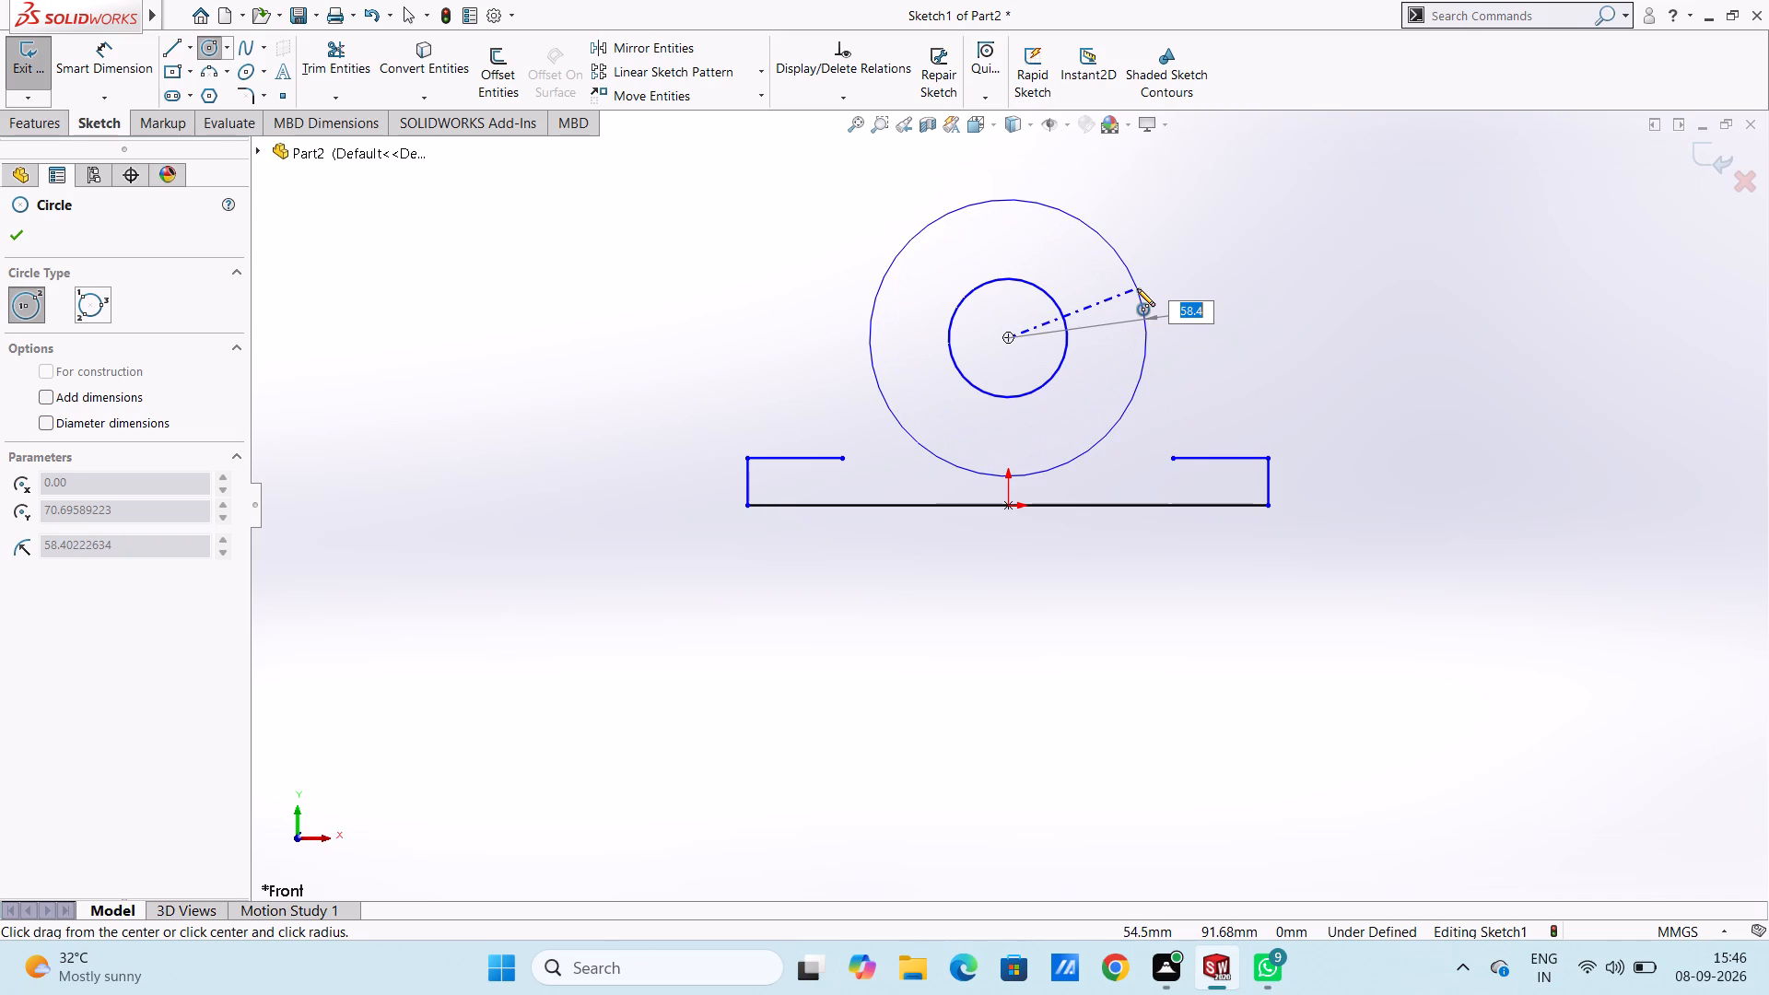
{"action": "type", "text": "37"}
{"action": "type", "text": ".5"}
{"action": "key", "text": "Return"}
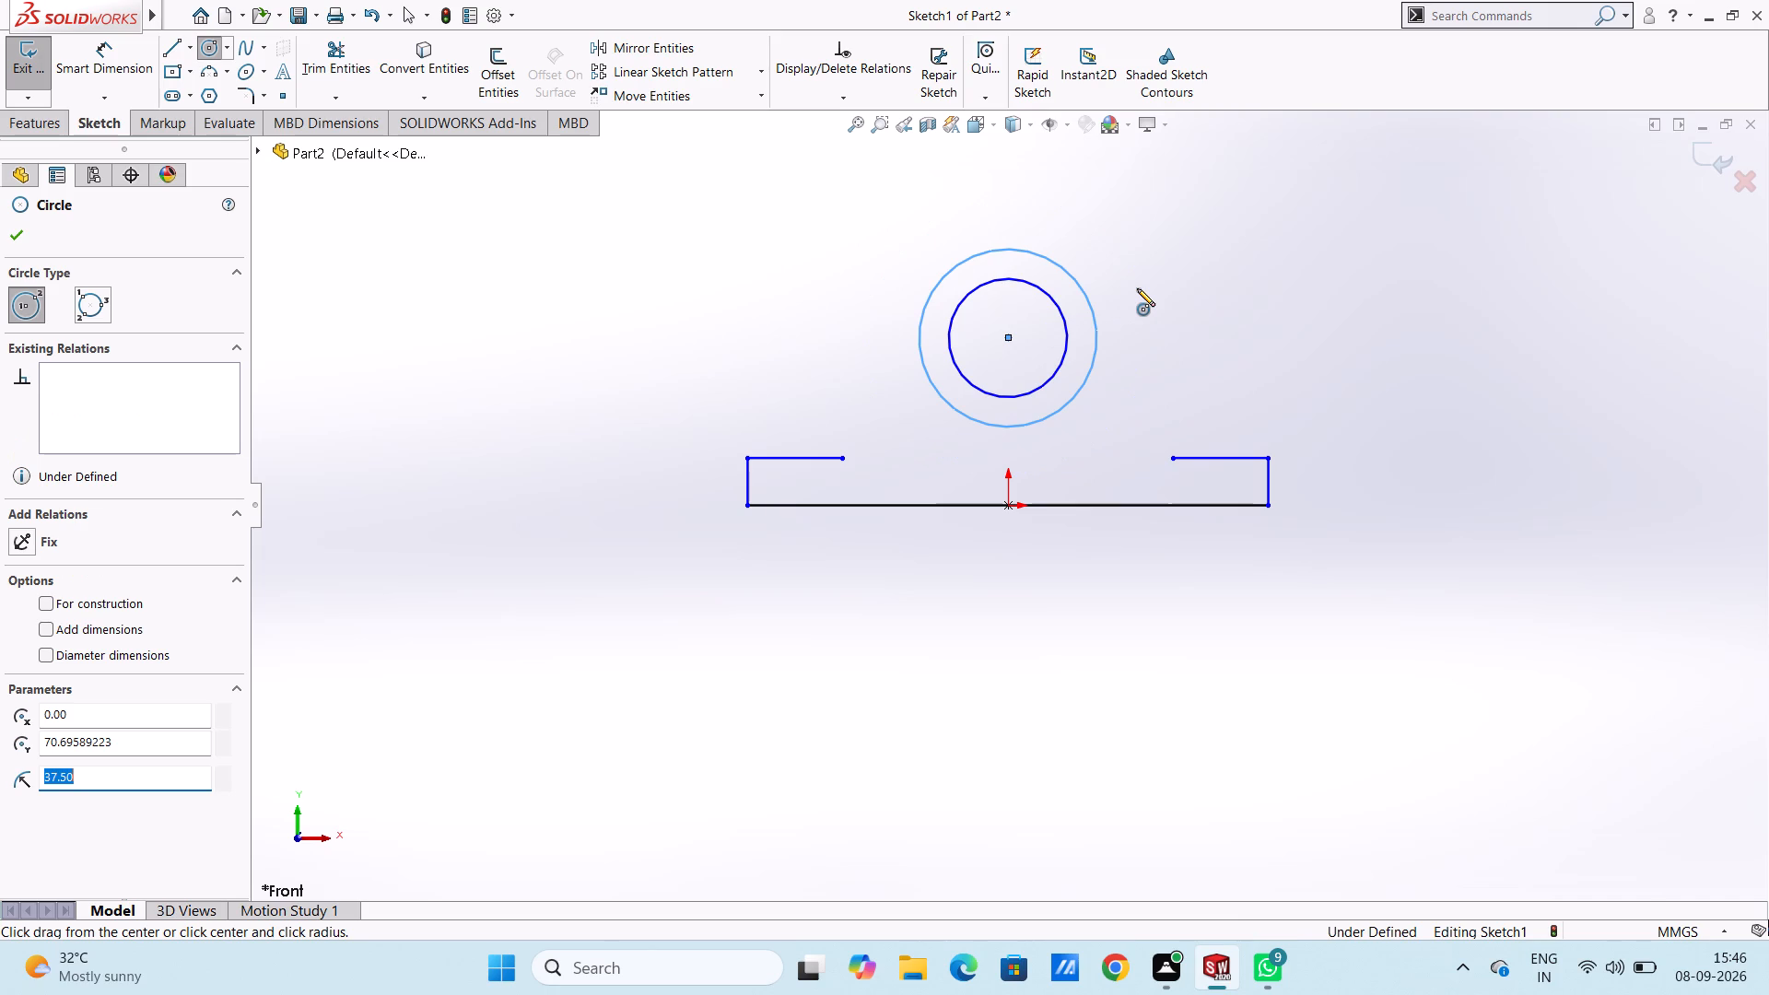
Sketch a tangent vertical line about 51 mm down from the outer circle's right quadrant, and join it horizontally to the right 40 mm line.
{"action": "key", "text": "Escape"}
{"action": "key", "text": "Escape"}
{"action": "key", "text": "Escape"}
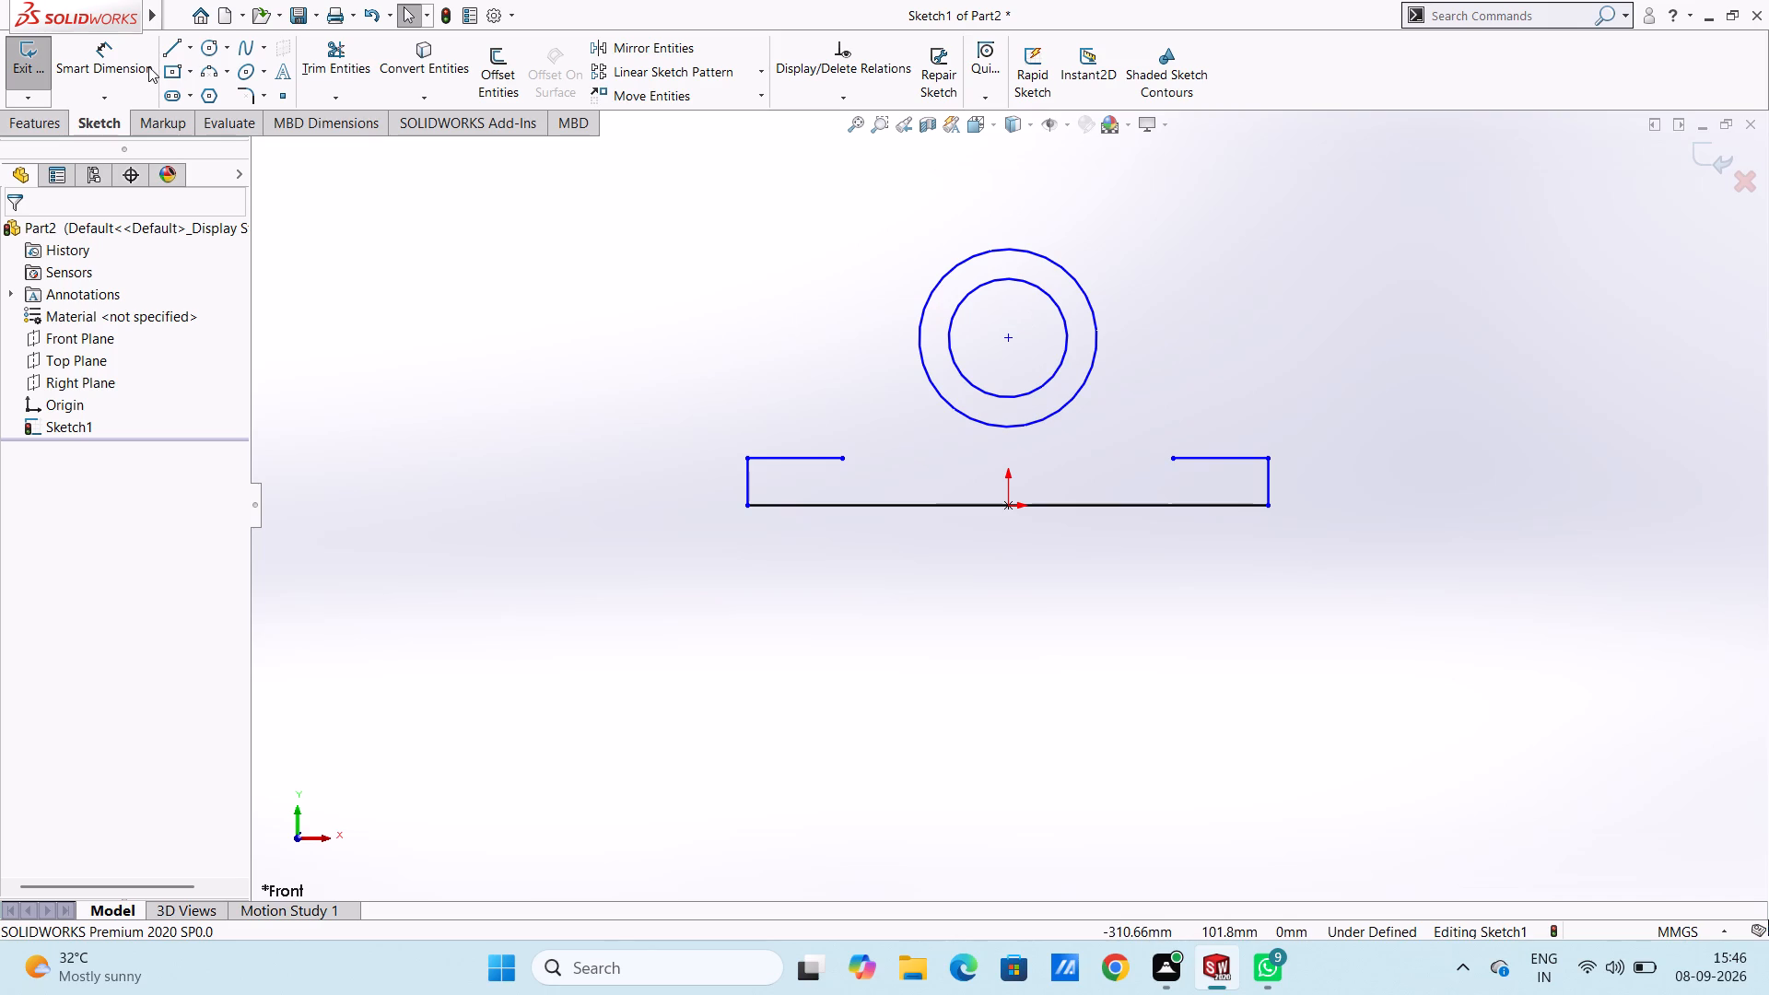
{"action": "left_click", "coordinate": [168, 48]}
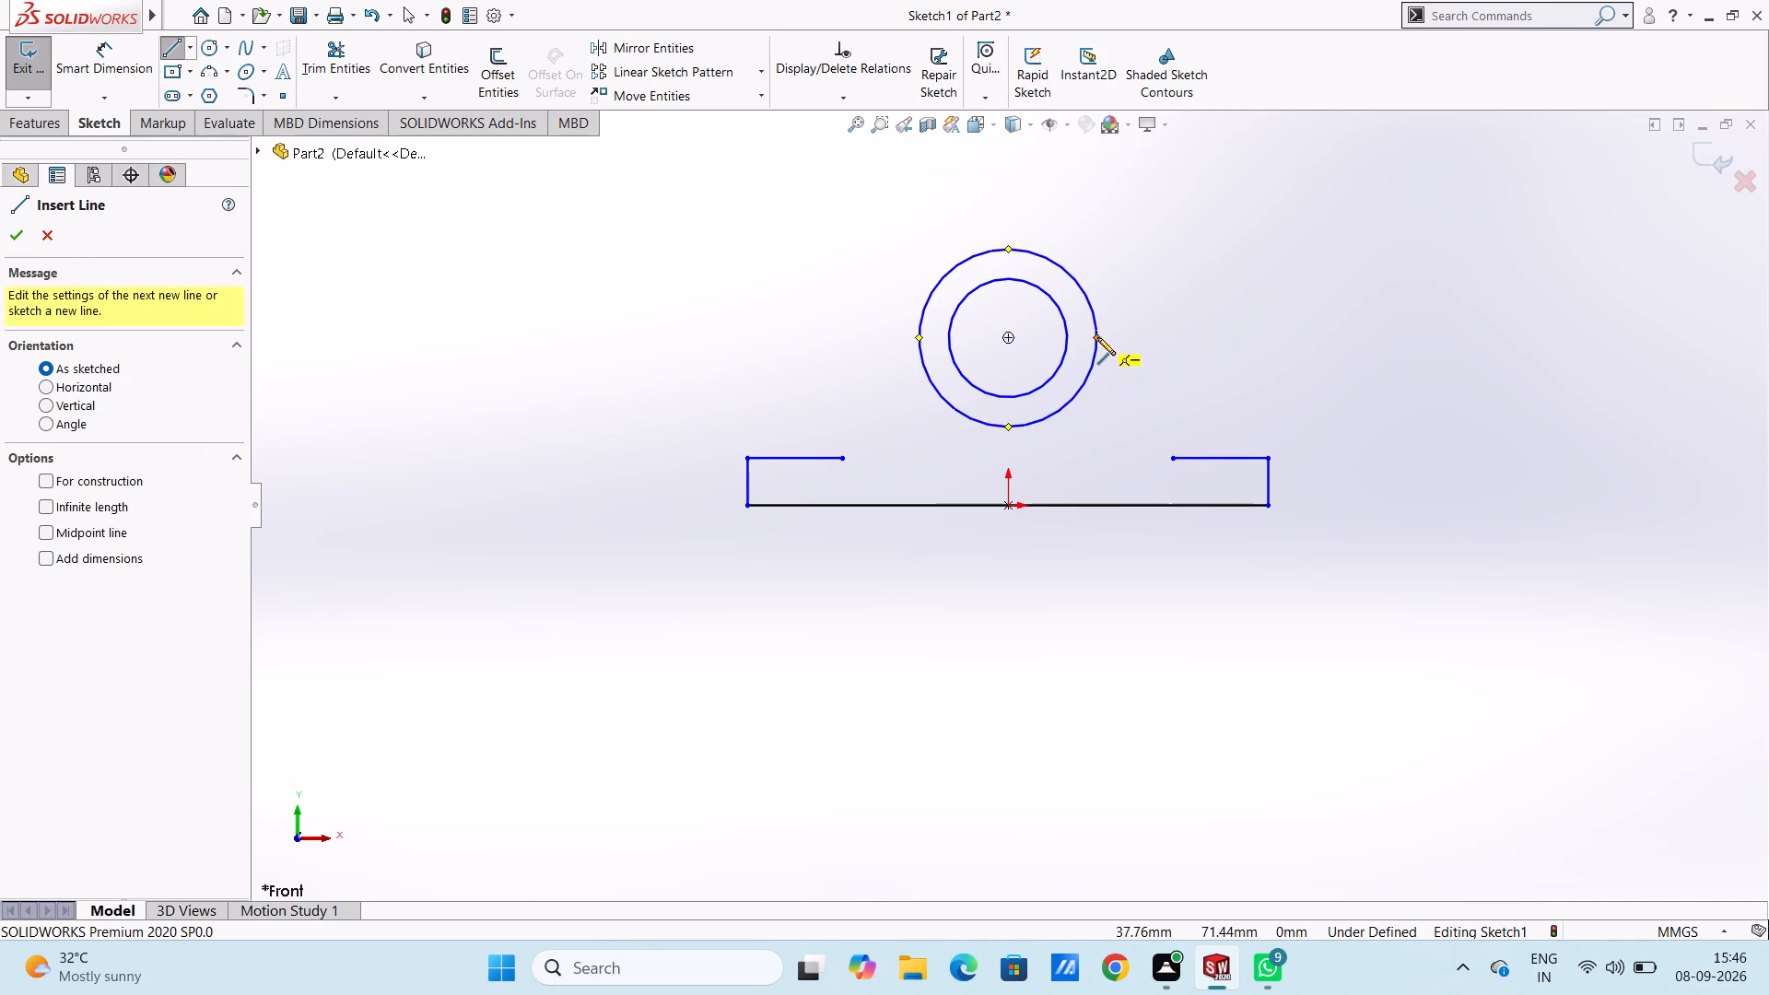
{"action": "left_click", "coordinate": [1097, 337]}
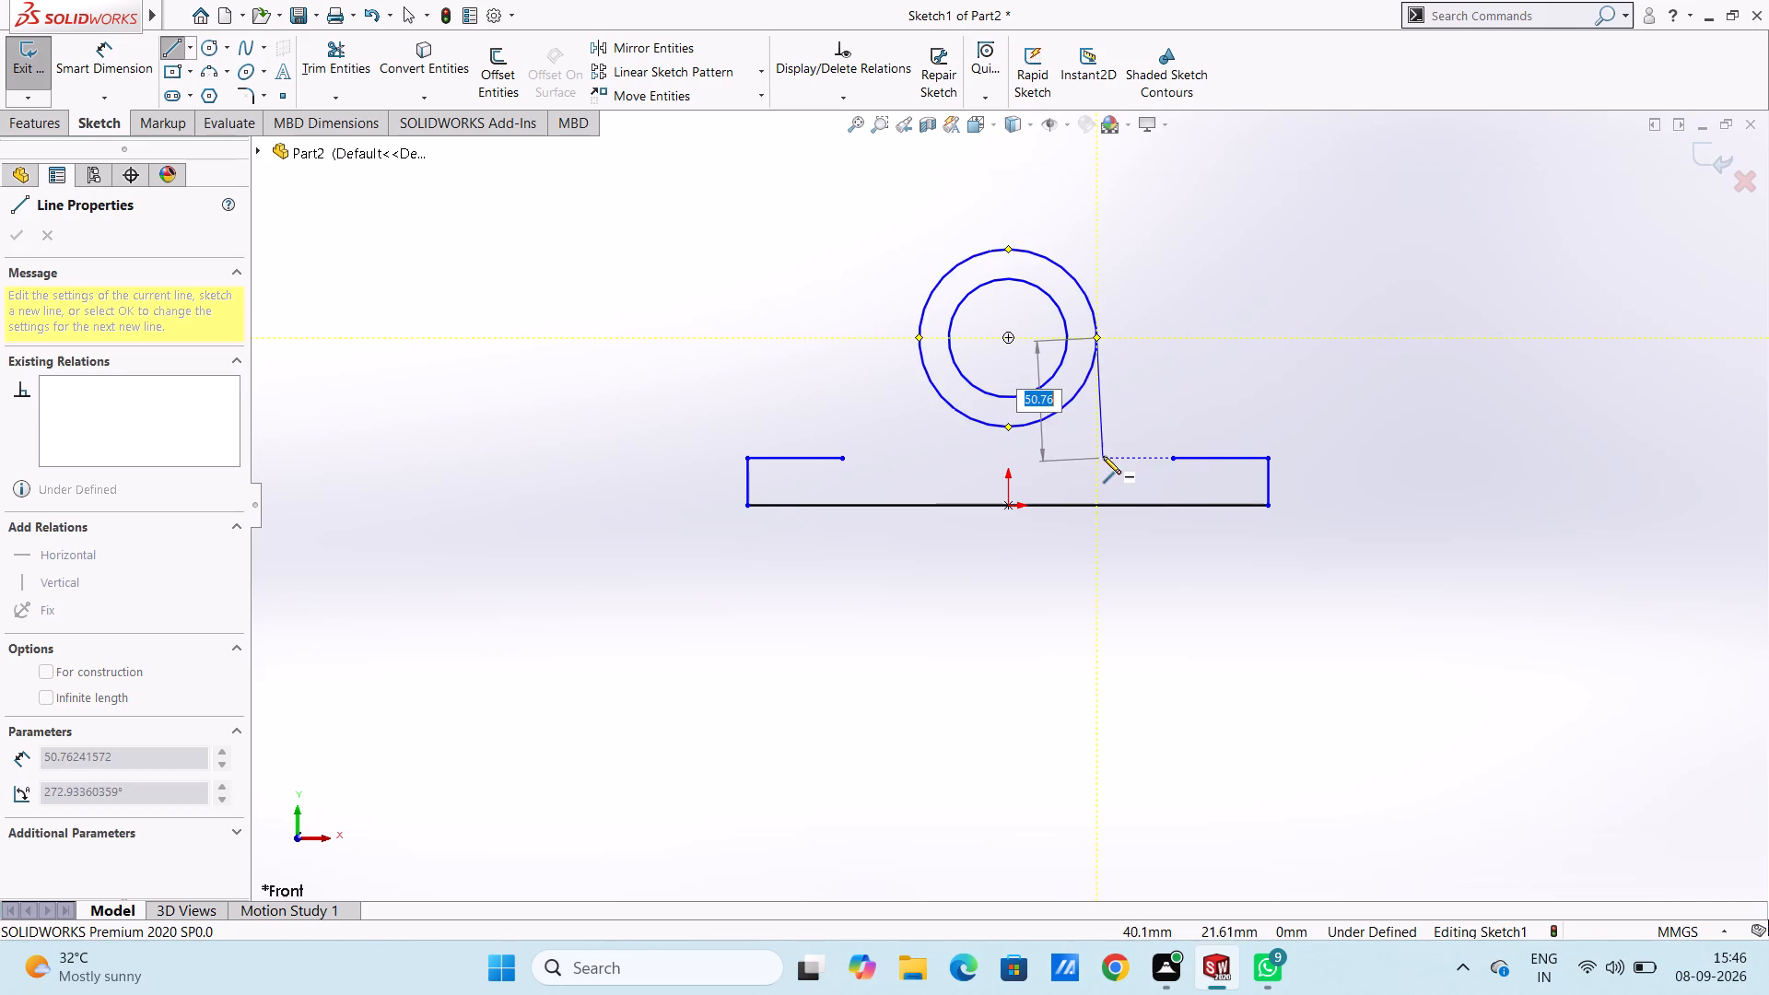
{"action": "left_click", "coordinate": [1095, 458]}
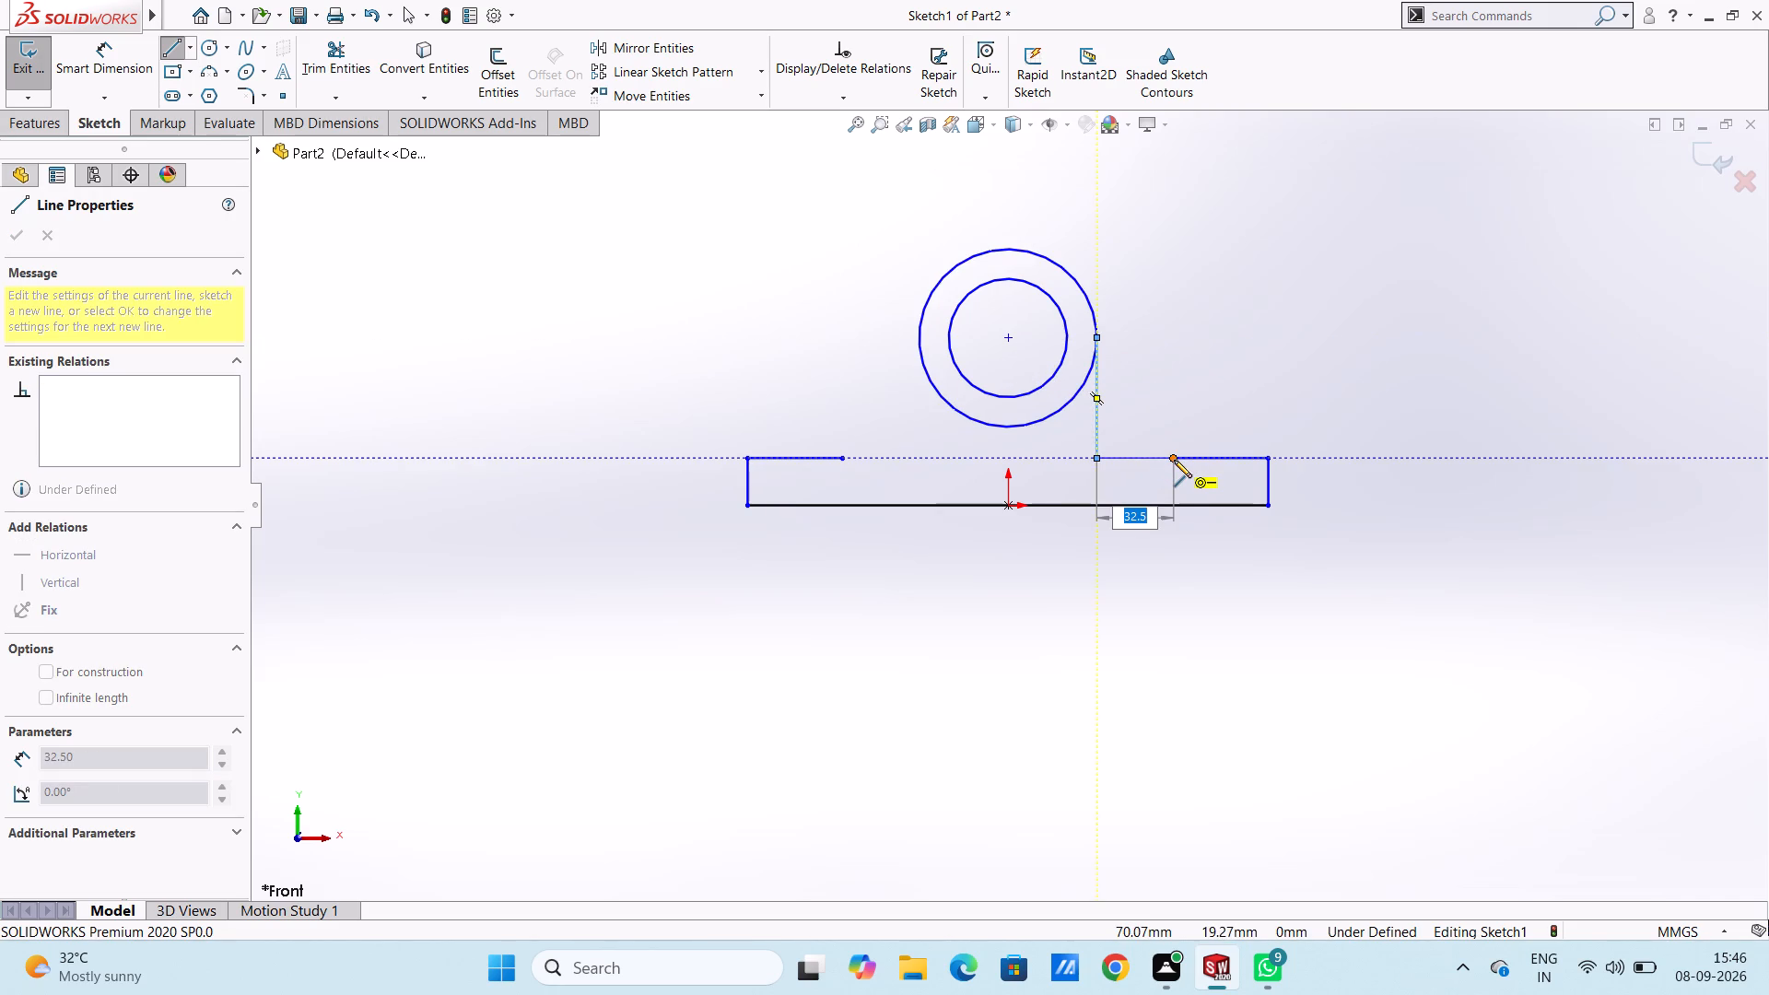
{"action": "left_click", "coordinate": [1174, 460]}
{"action": "key", "text": "Escape"}
{"action": "key", "text": "Escape"}
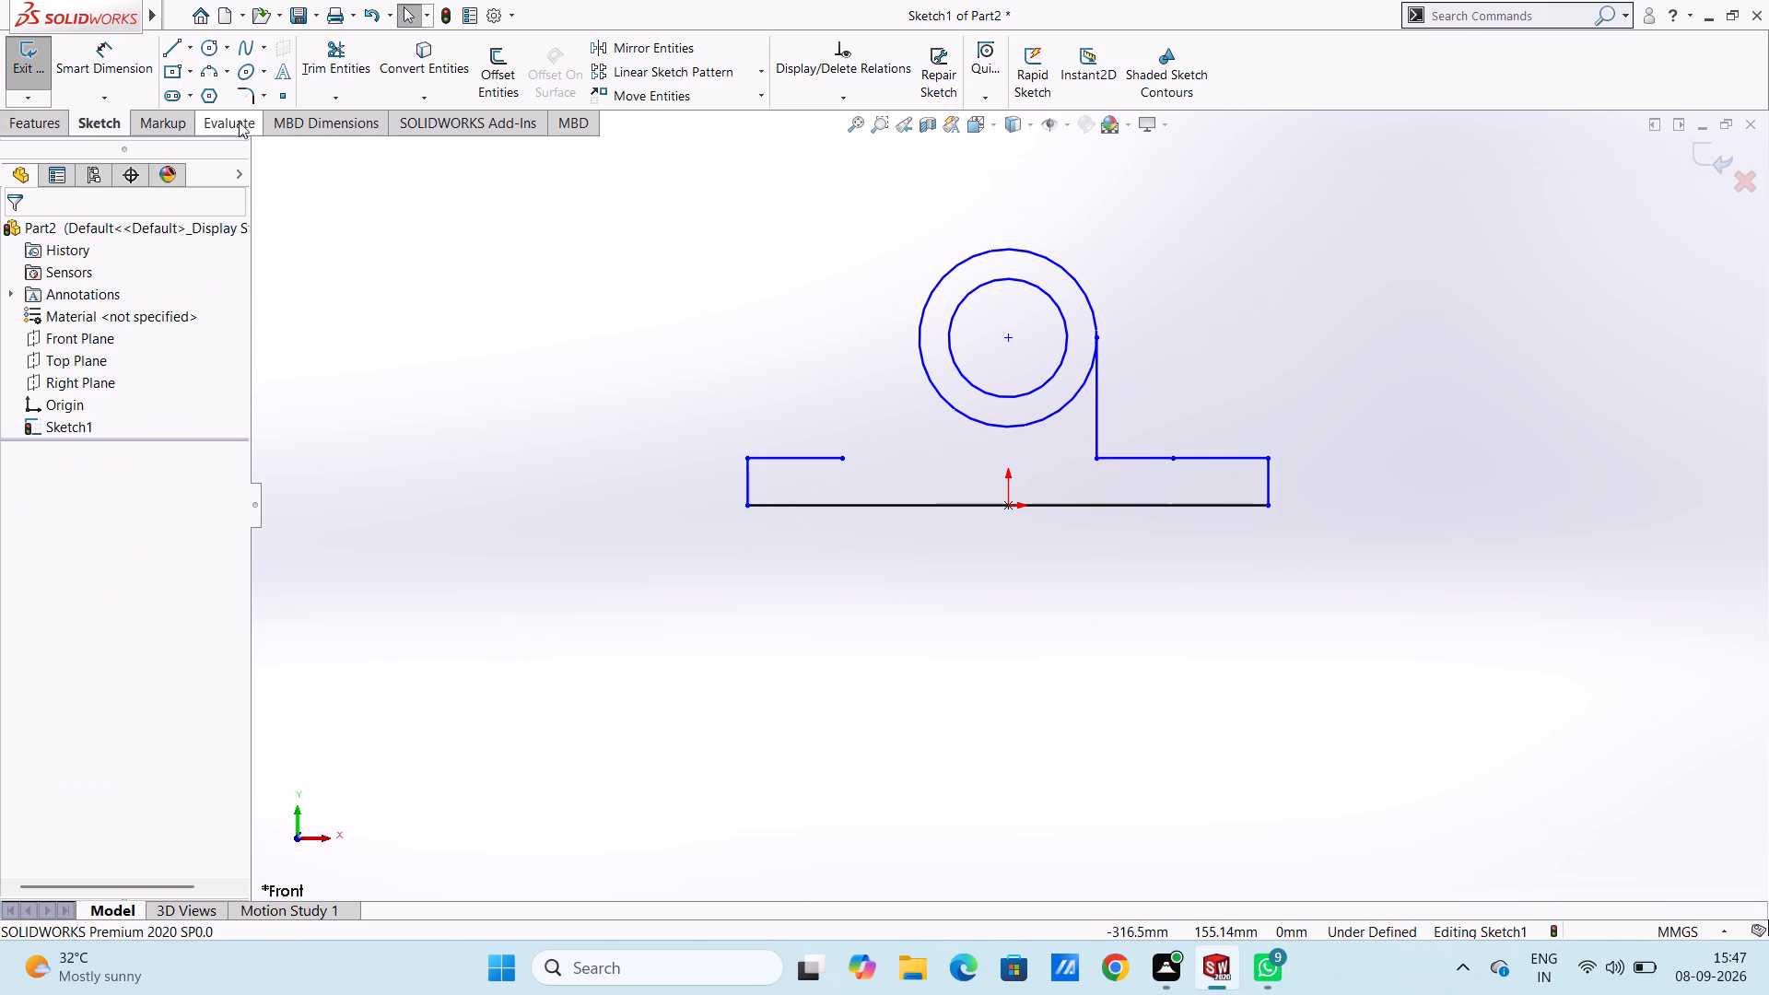
Sketch a tangent vertical line about 51 mm down from the outer circle's left quadrant, and join it horizontally to the left 40 mm line.
{"action": "left_click", "coordinate": [175, 54]}
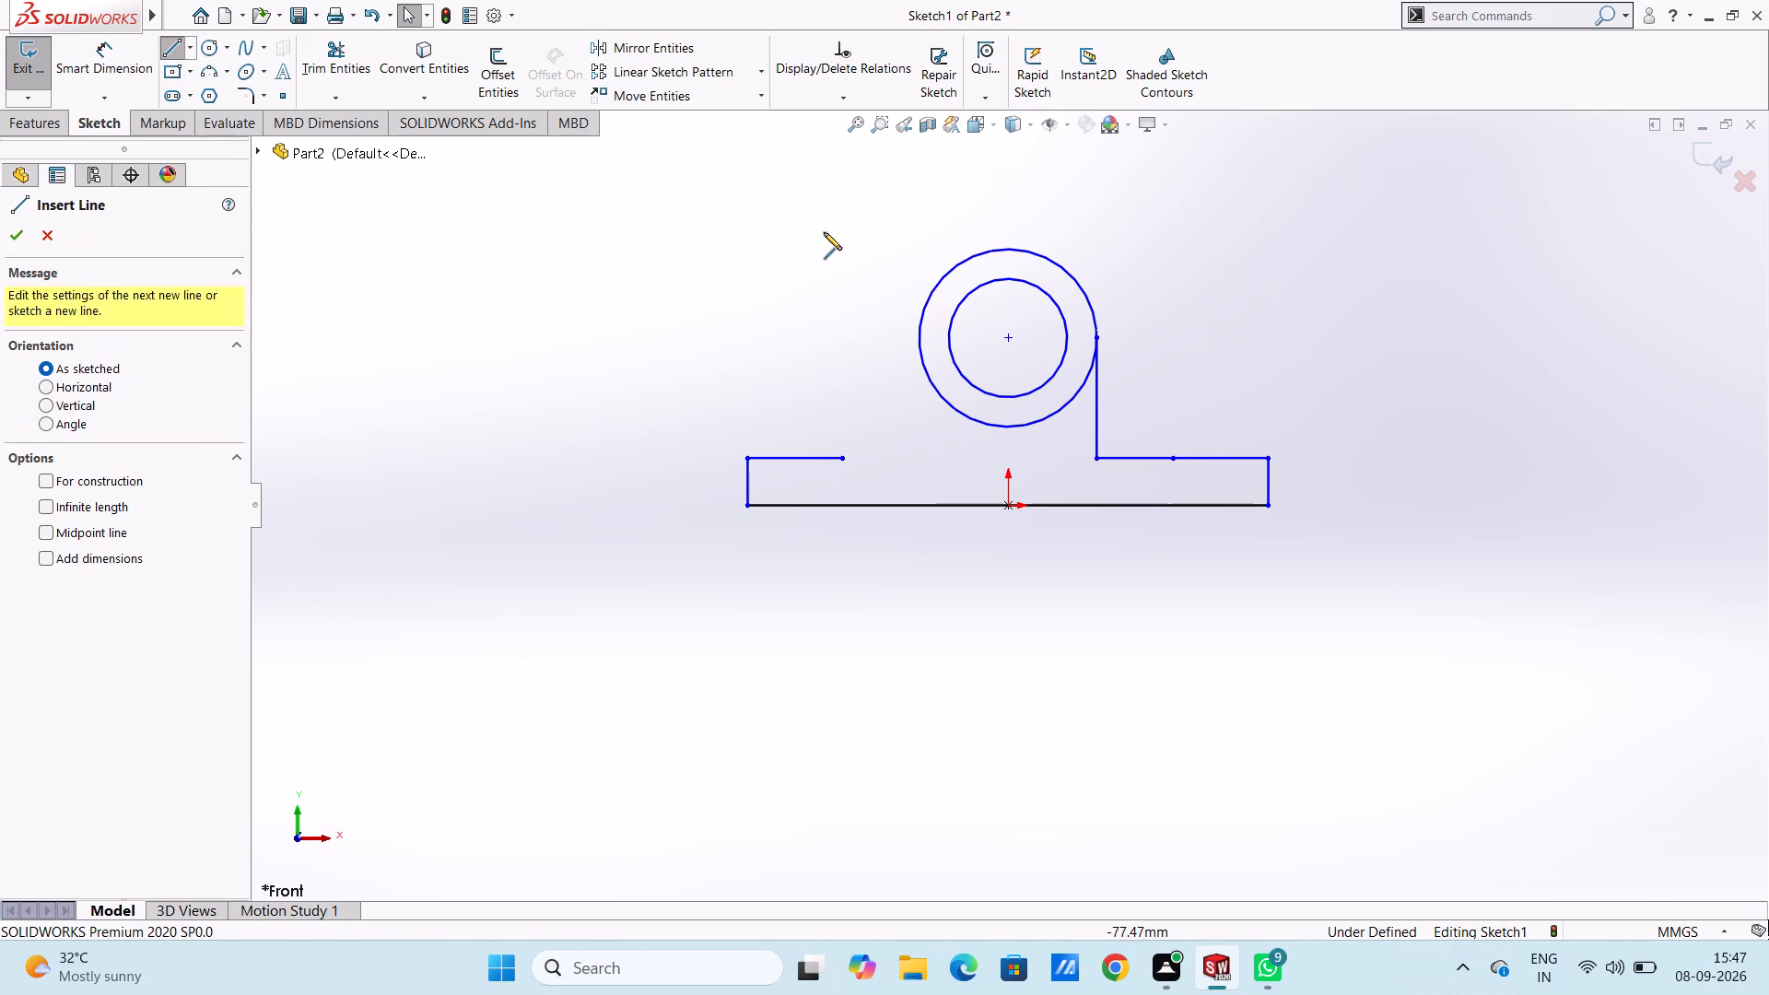
{"action": "left_click", "coordinate": [918, 340]}
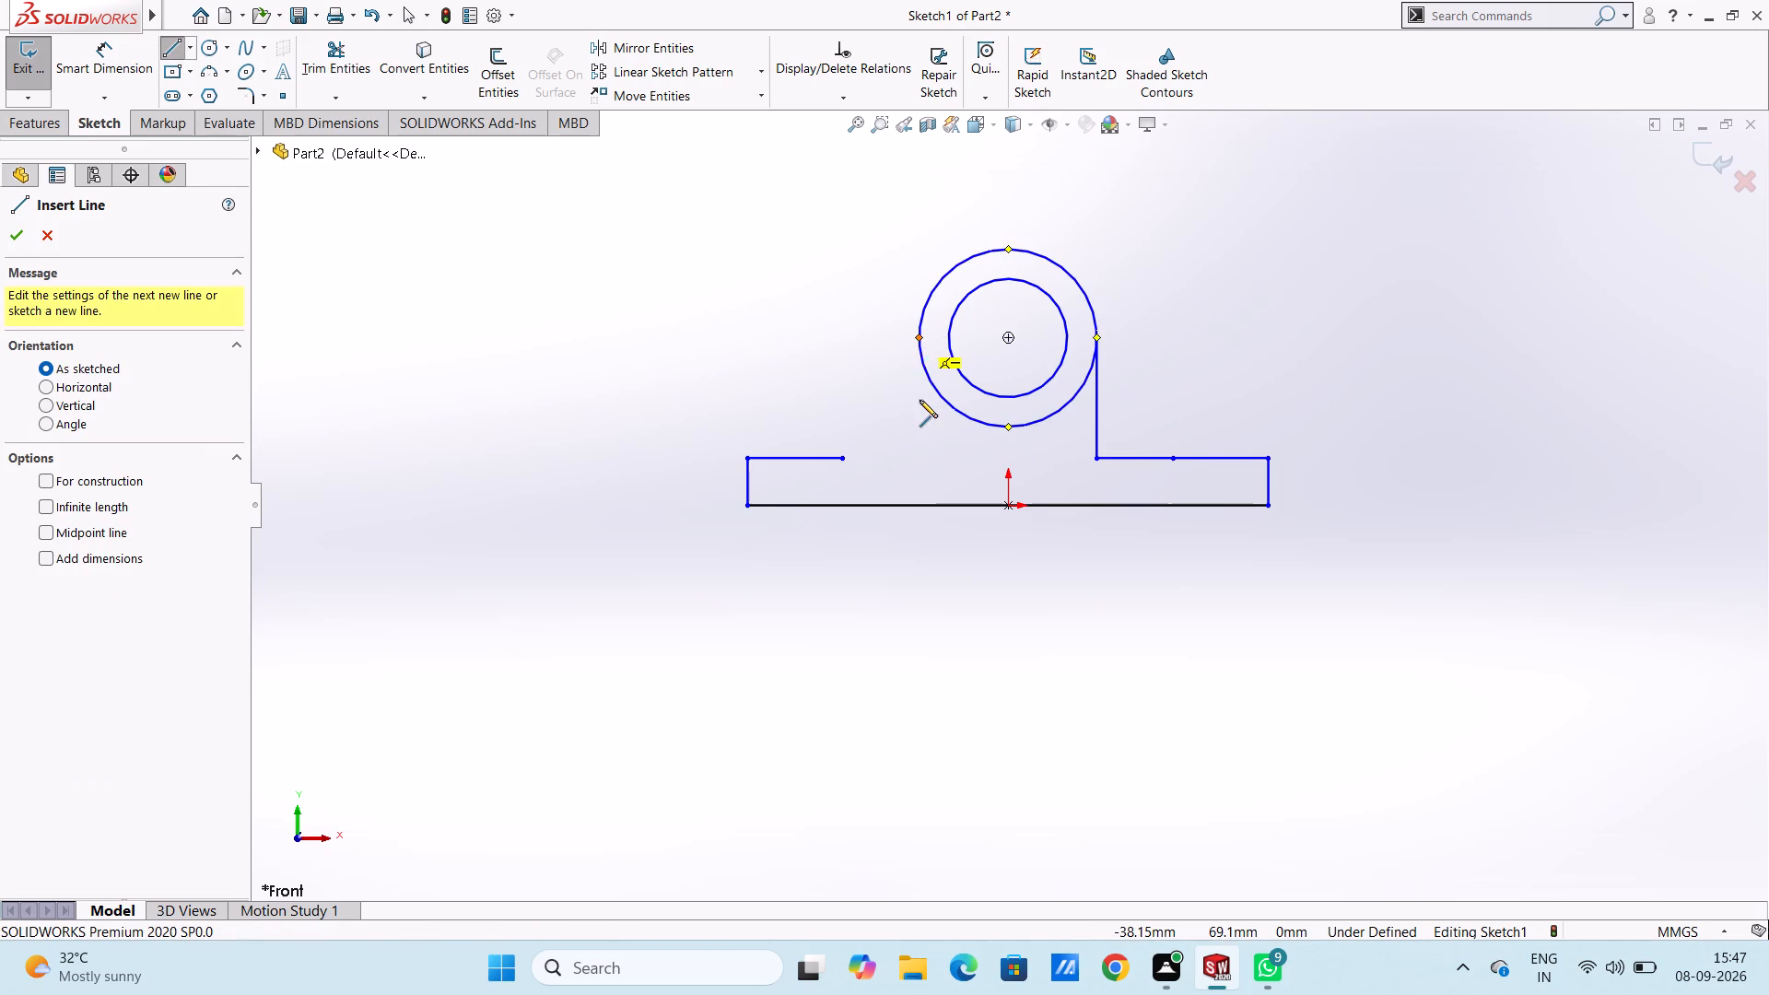
{"action": "left_click", "coordinate": [919, 456]}
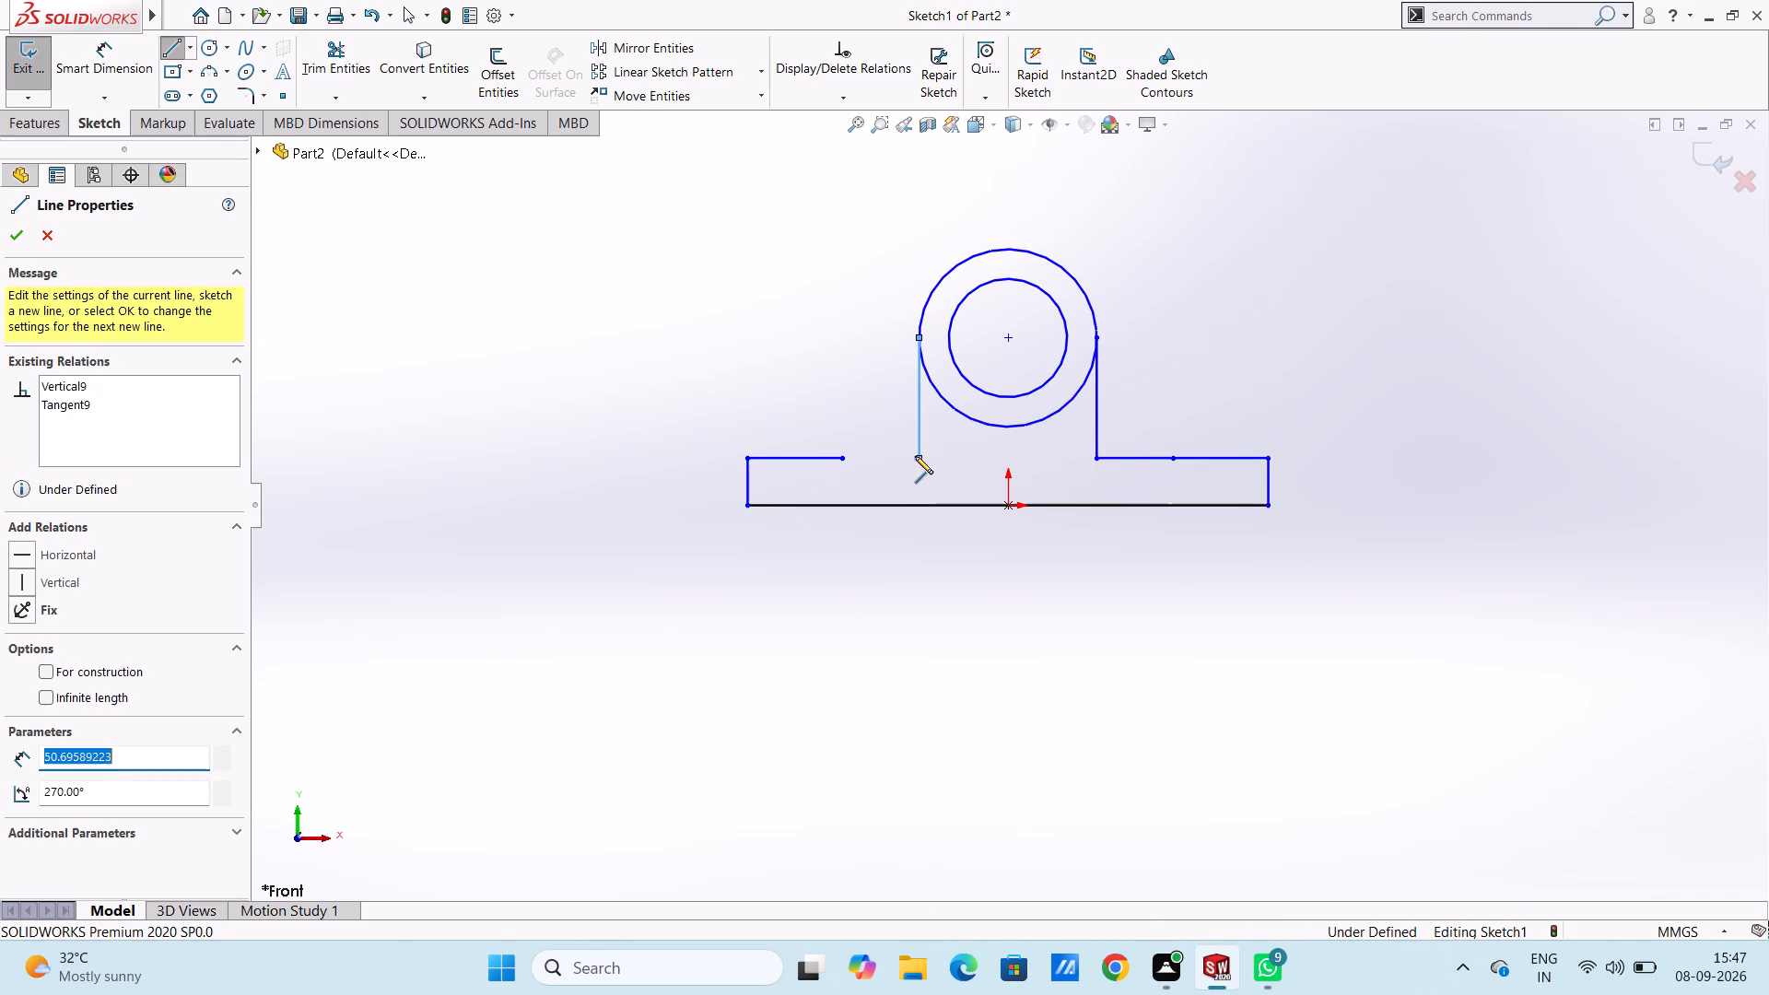
{"action": "left_click", "coordinate": [840, 461]}
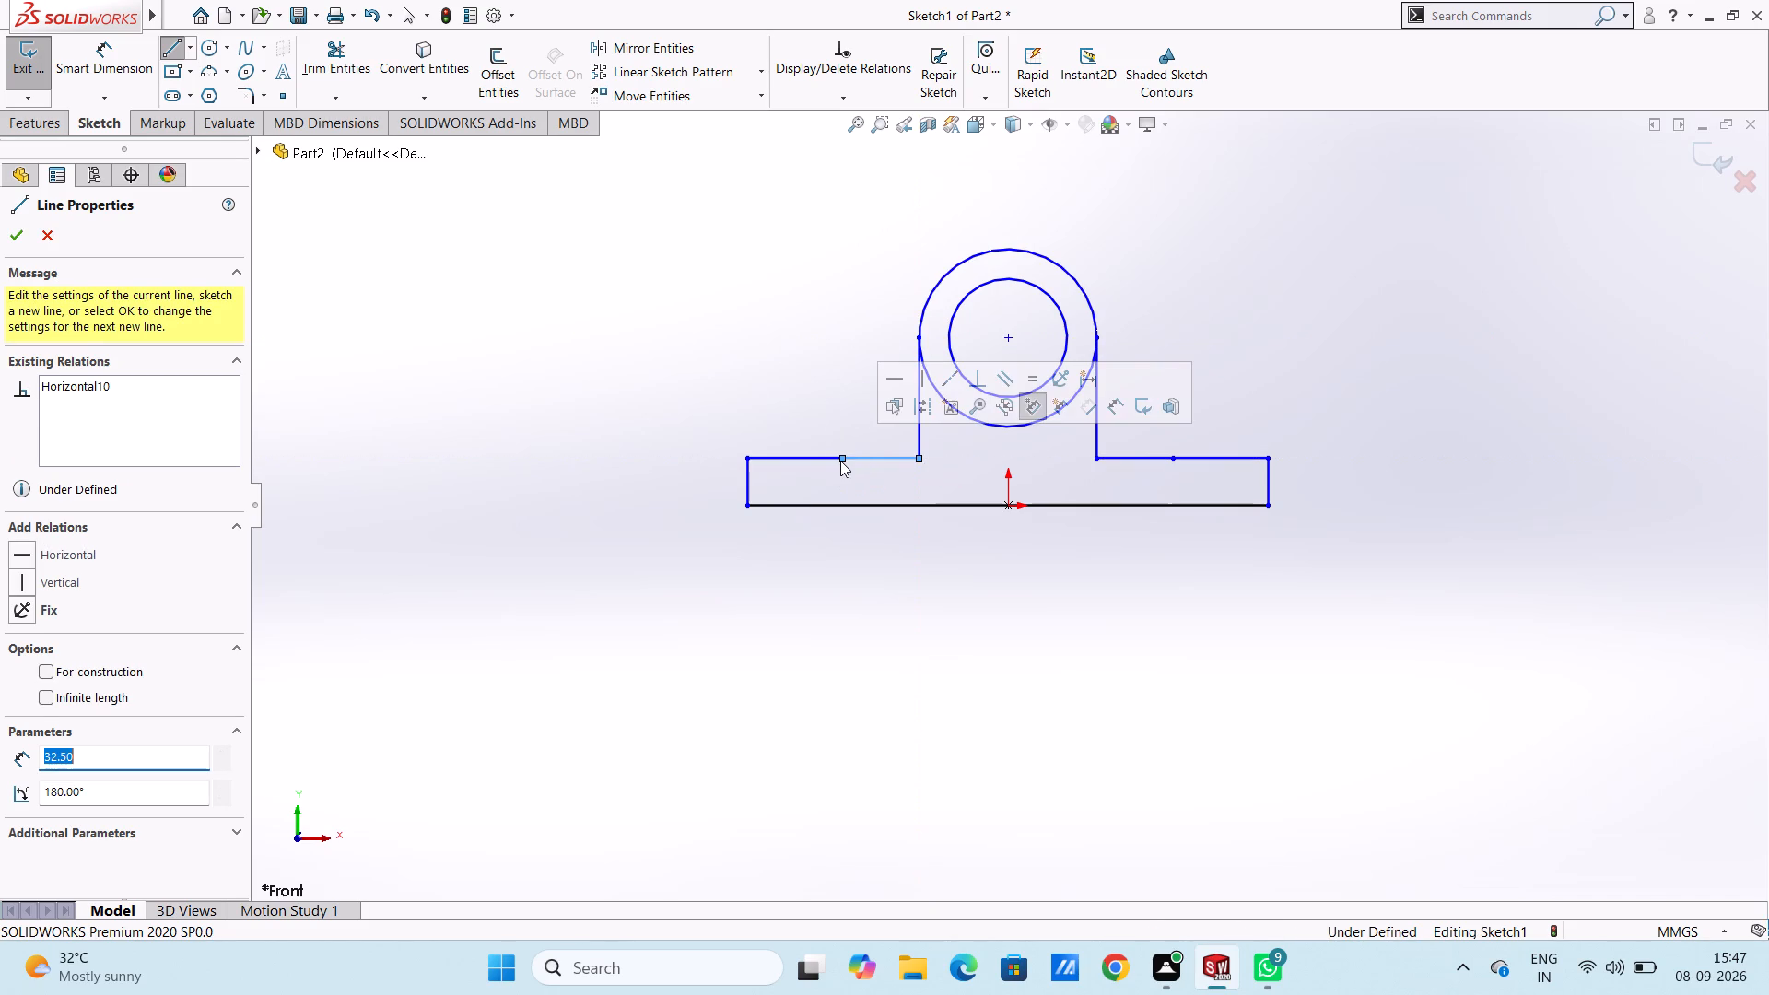
{"action": "key", "text": "Escape"}
{"action": "key", "text": "Escape"}
{"action": "key", "text": "Escape"}
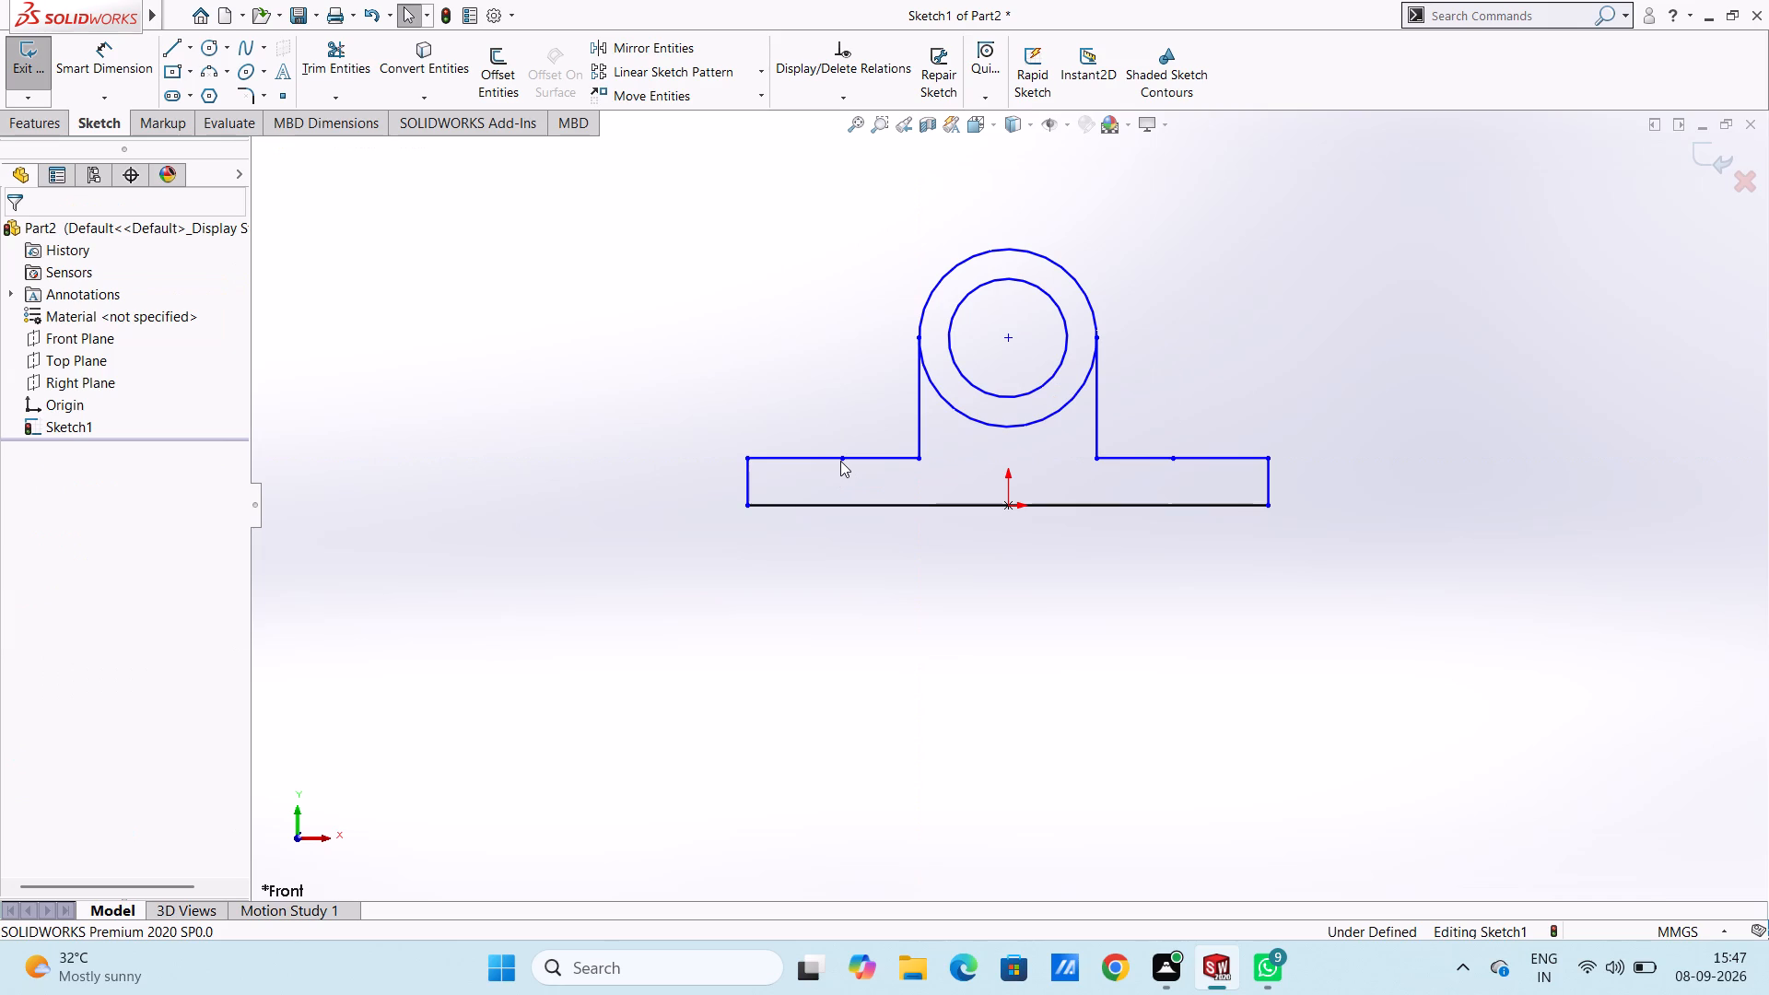
Apply 20 mm sketch fillets to the two inner corners where the vertical tangent lines meet the base's upper lines.
{"action": "left_click", "coordinate": [257, 97]}
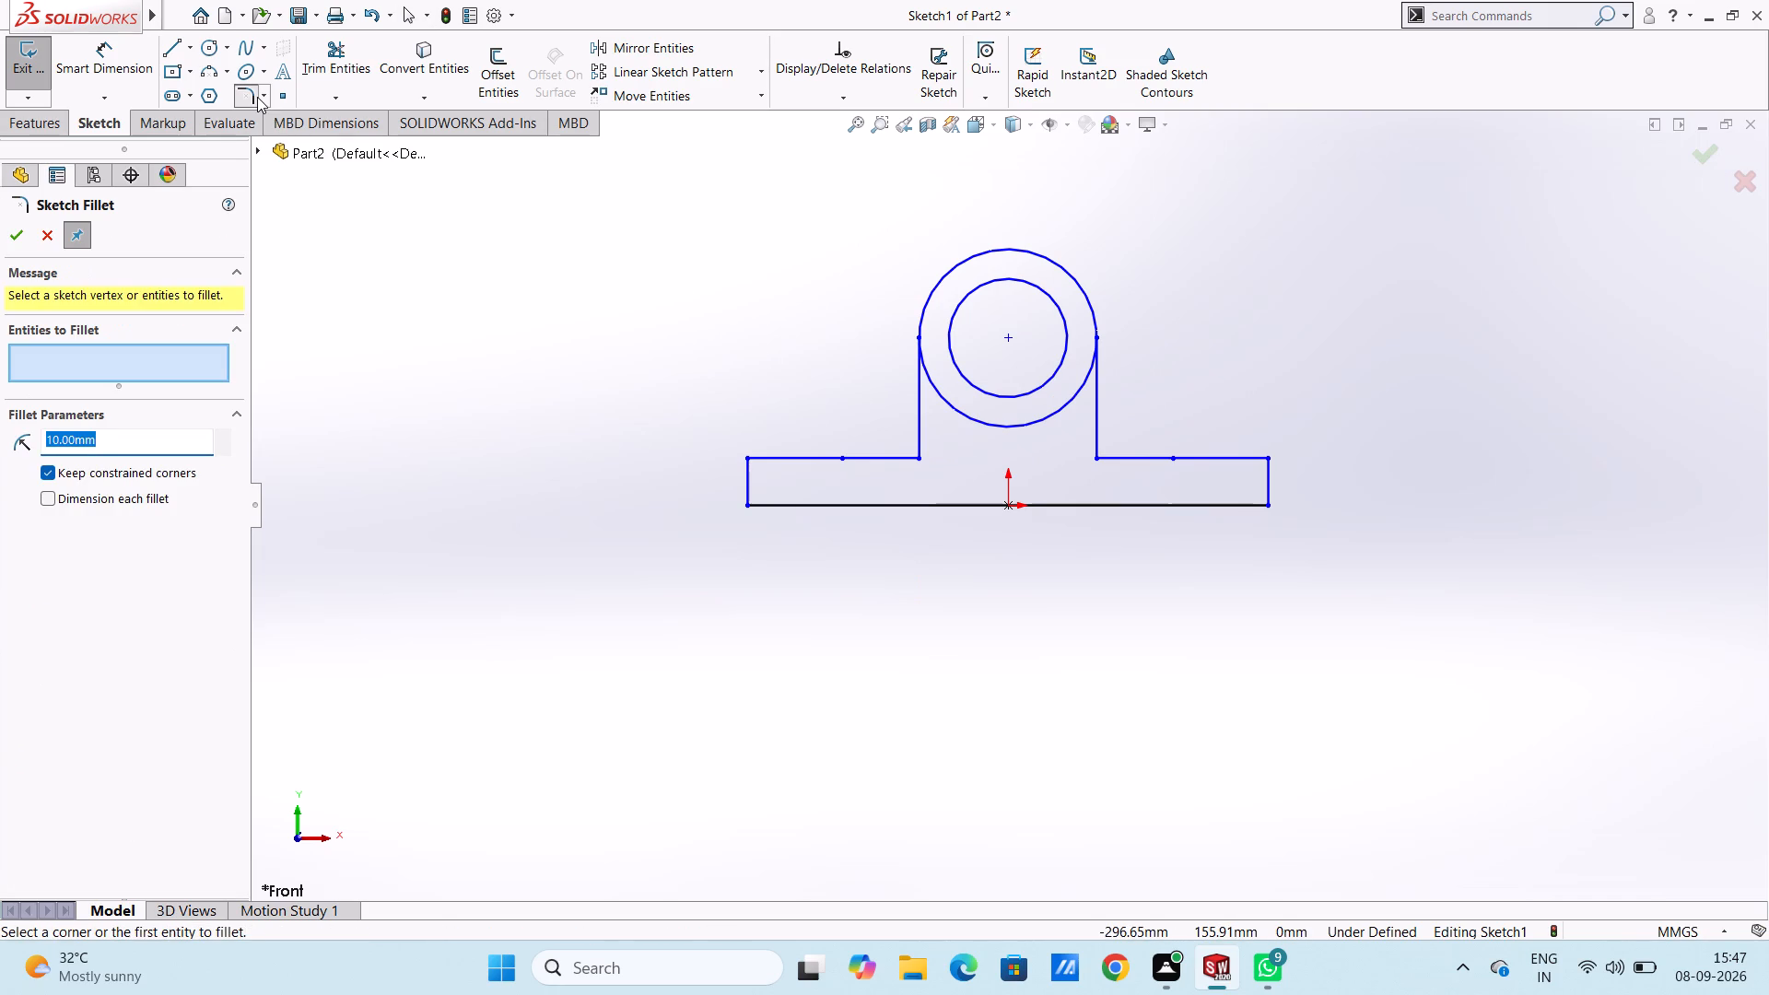
{"action": "type", "text": "20"}
{"action": "key", "text": "Return"}
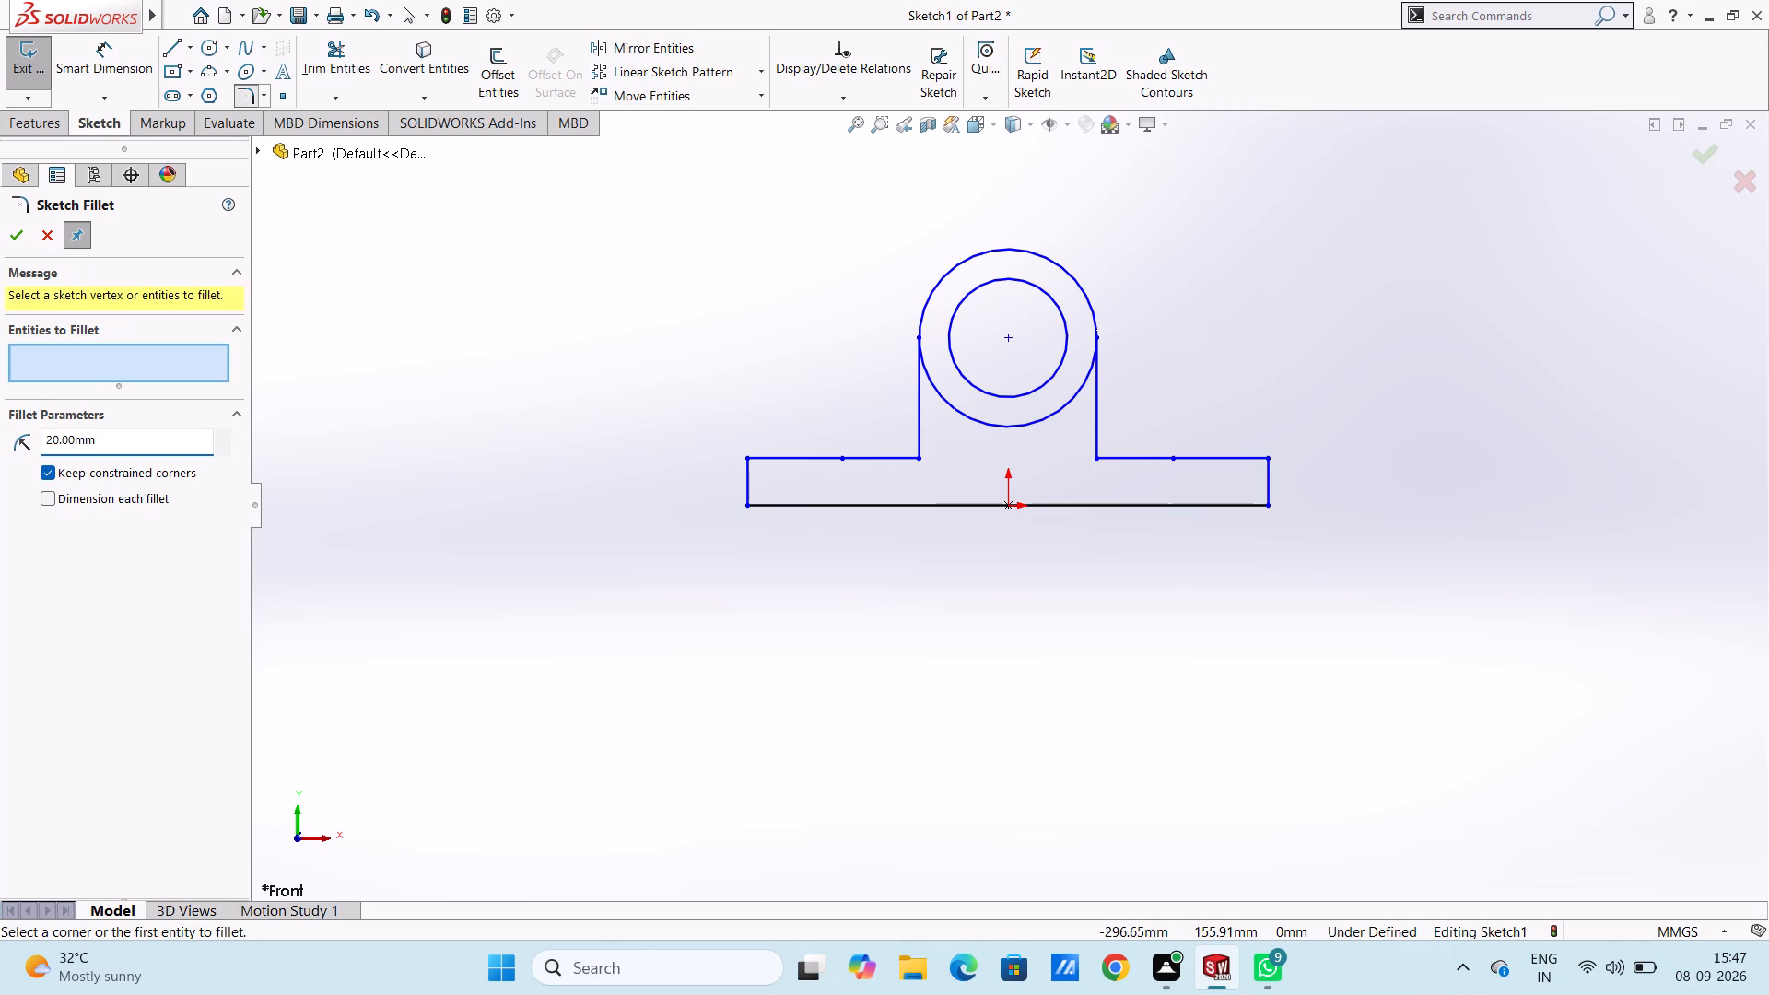
{"action": "left_click", "coordinate": [916, 455]}
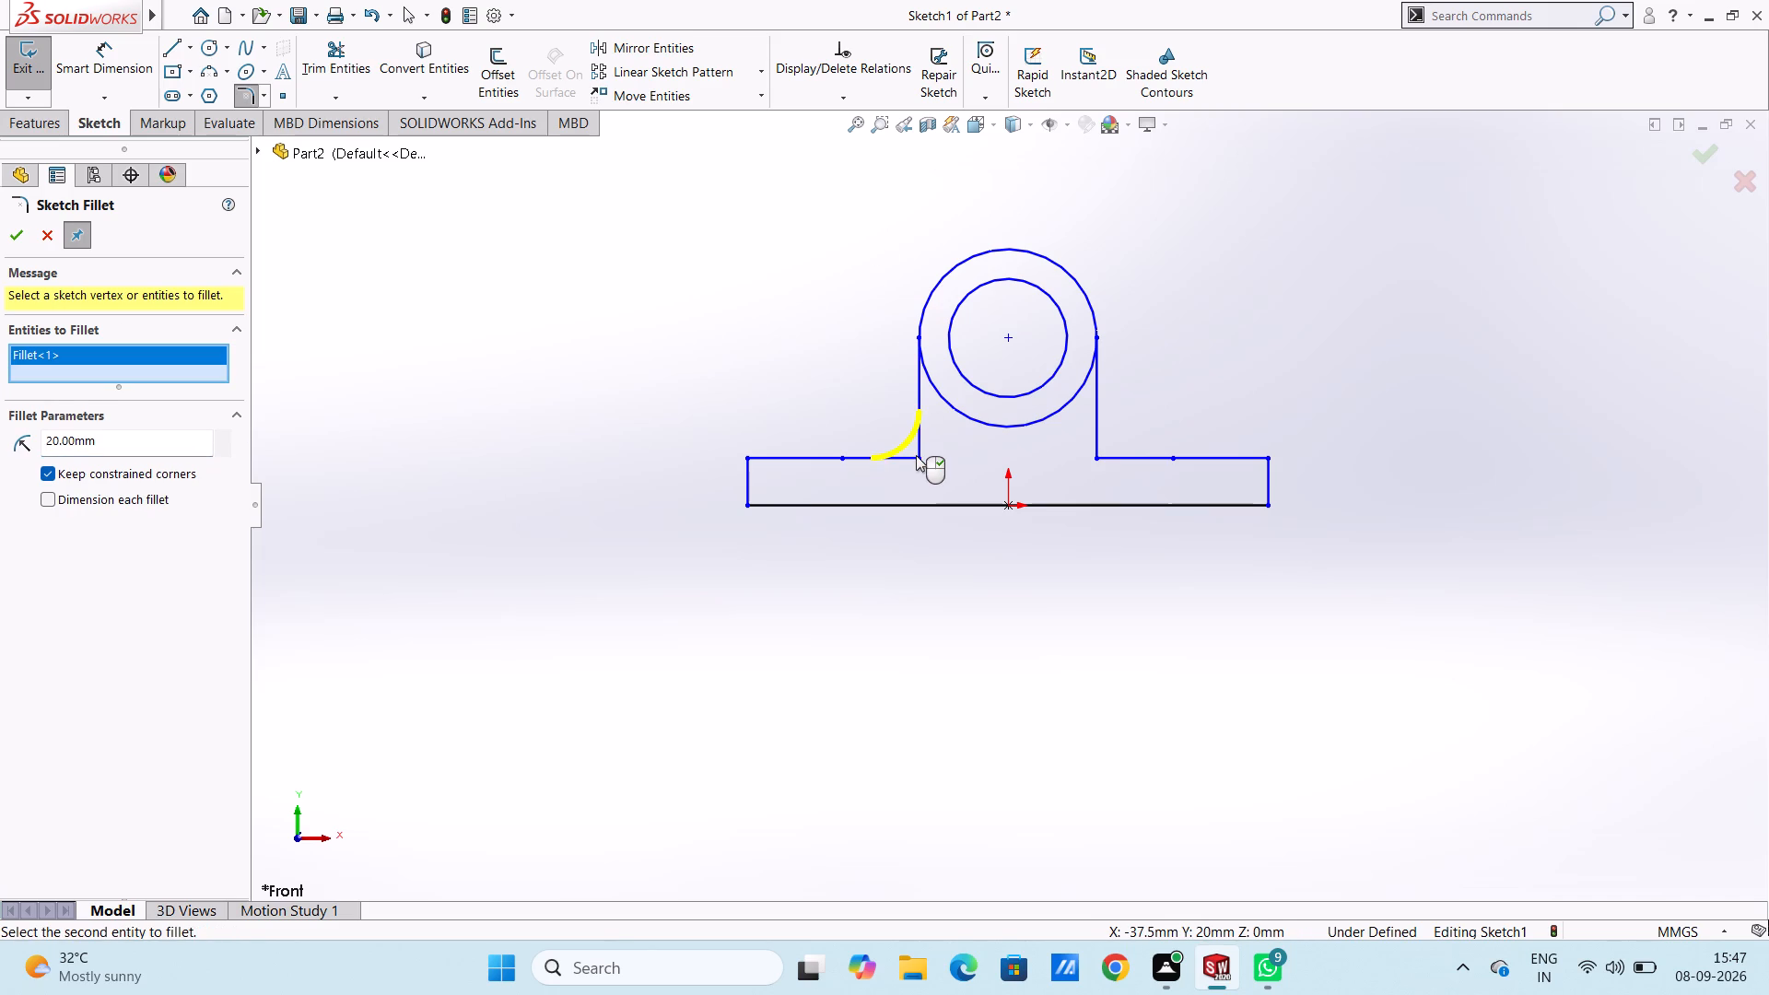
{"action": "left_click", "coordinate": [1099, 463]}
{"action": "left_click", "coordinate": [20, 240]}
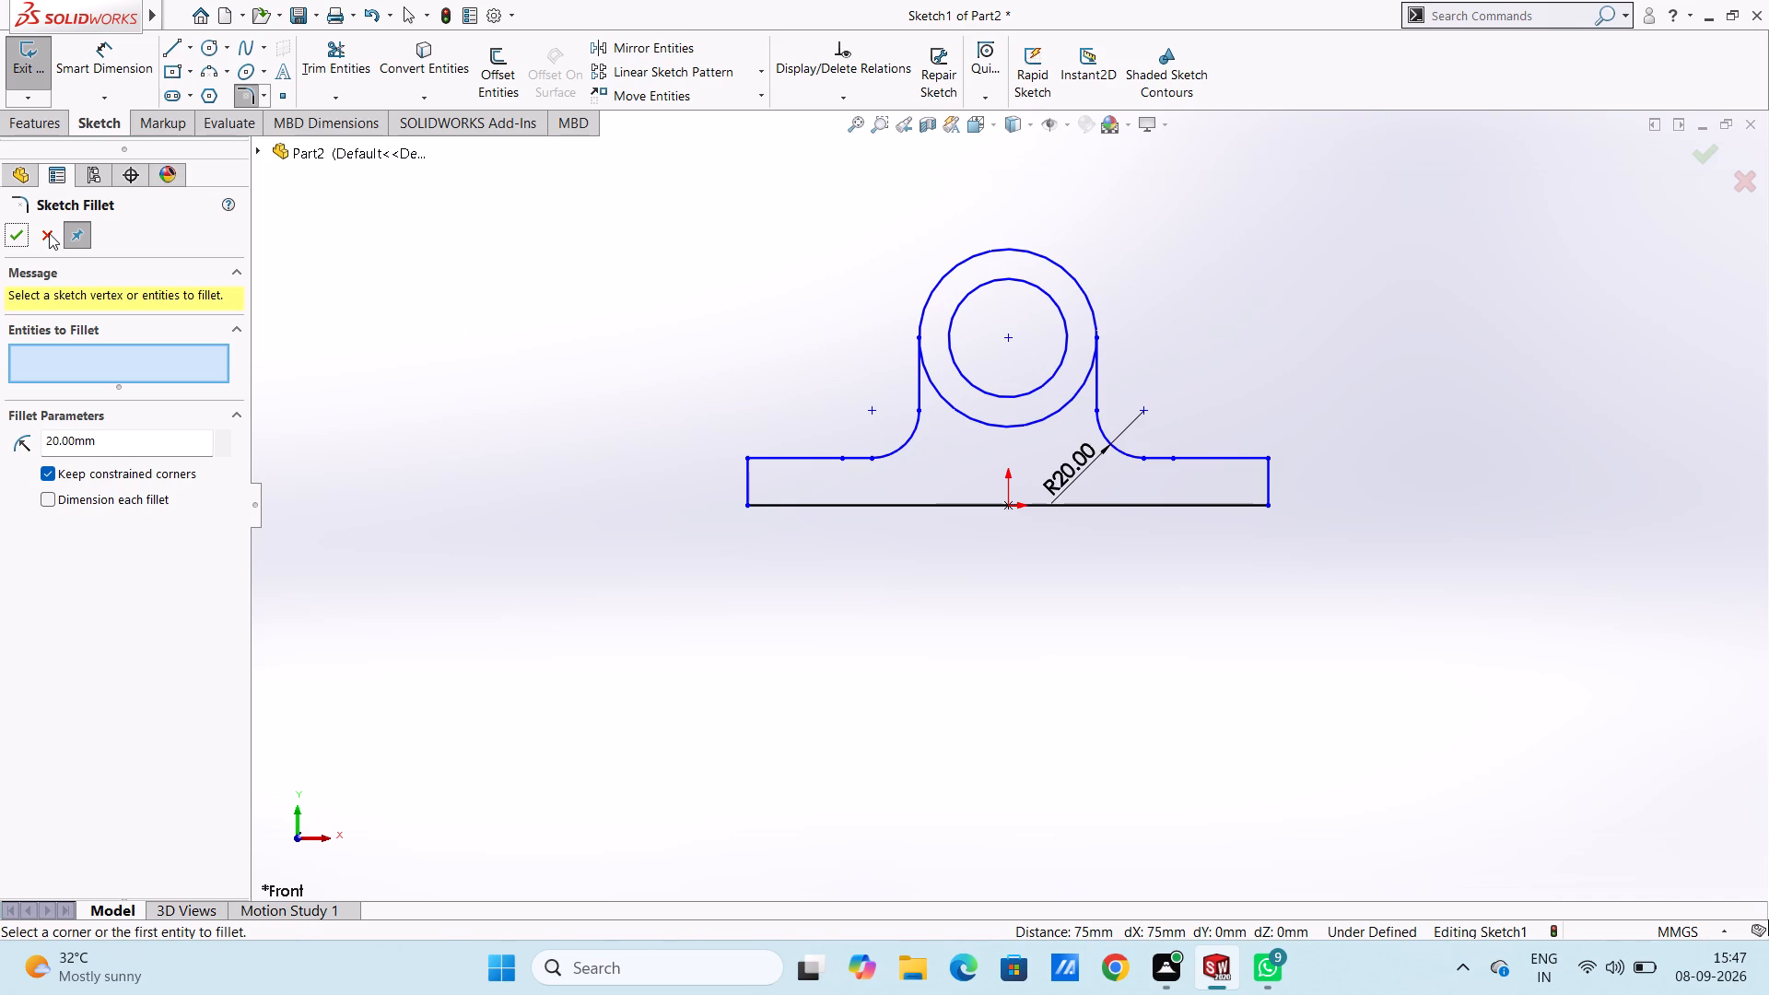
{"action": "left_click", "coordinate": [16, 238]}
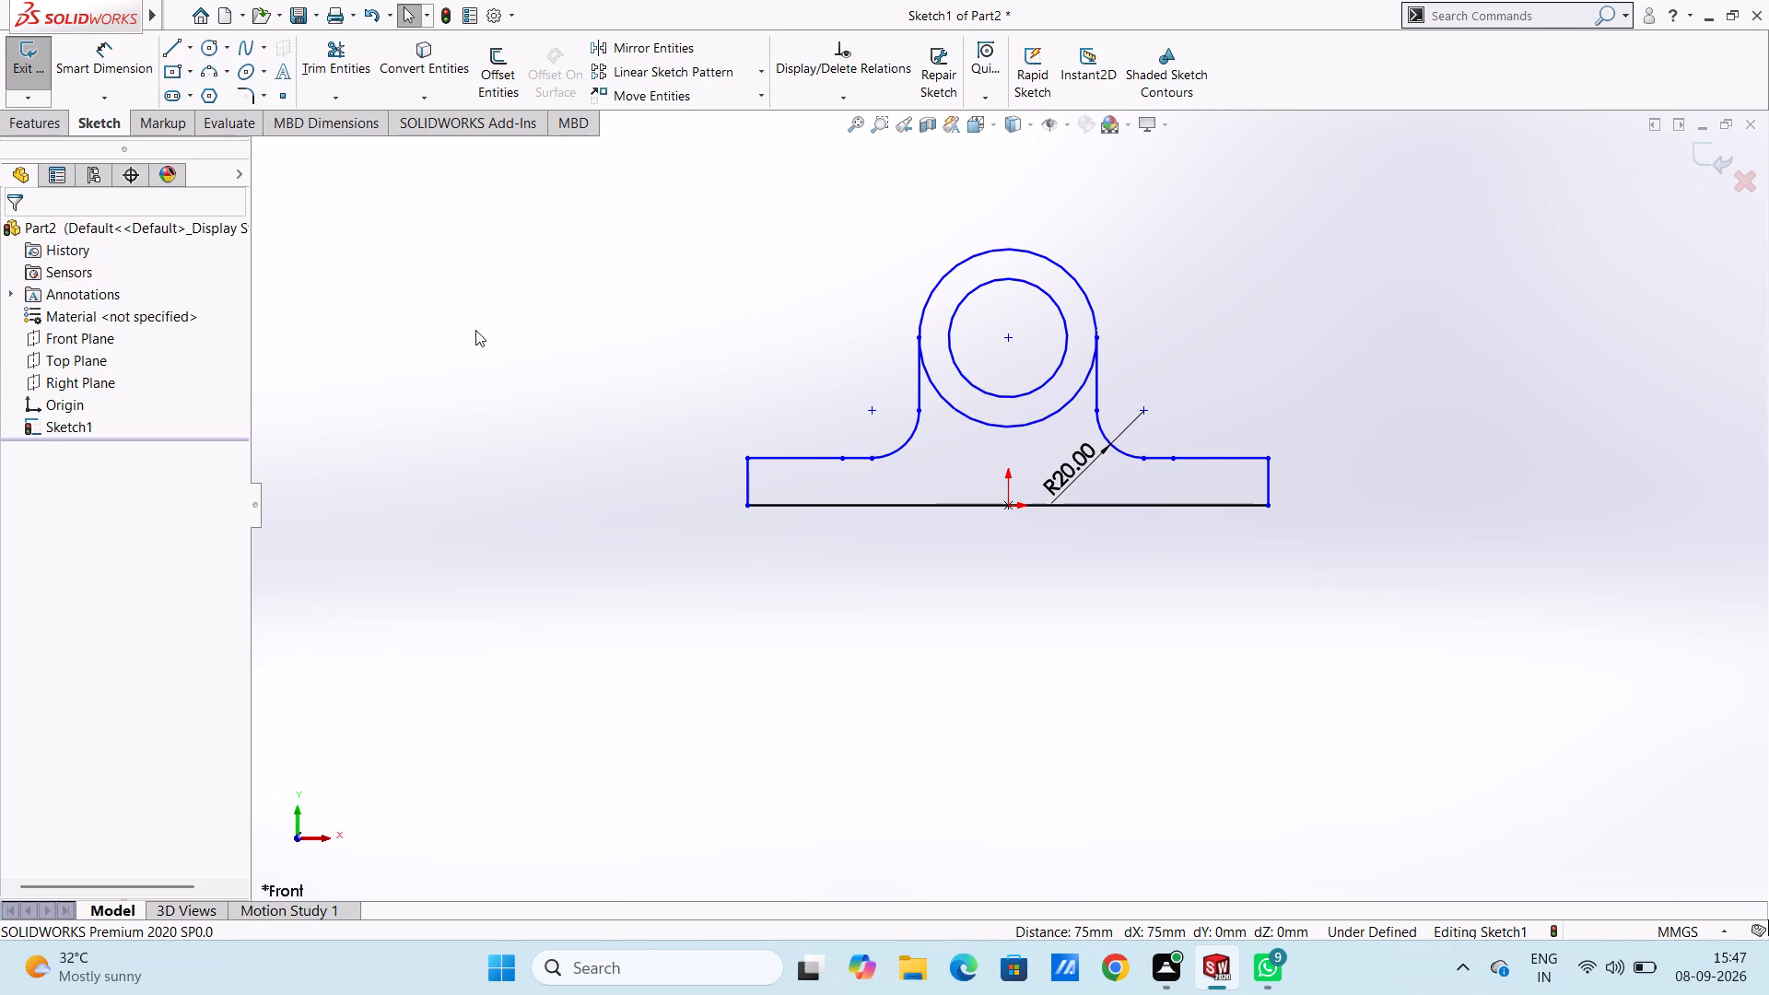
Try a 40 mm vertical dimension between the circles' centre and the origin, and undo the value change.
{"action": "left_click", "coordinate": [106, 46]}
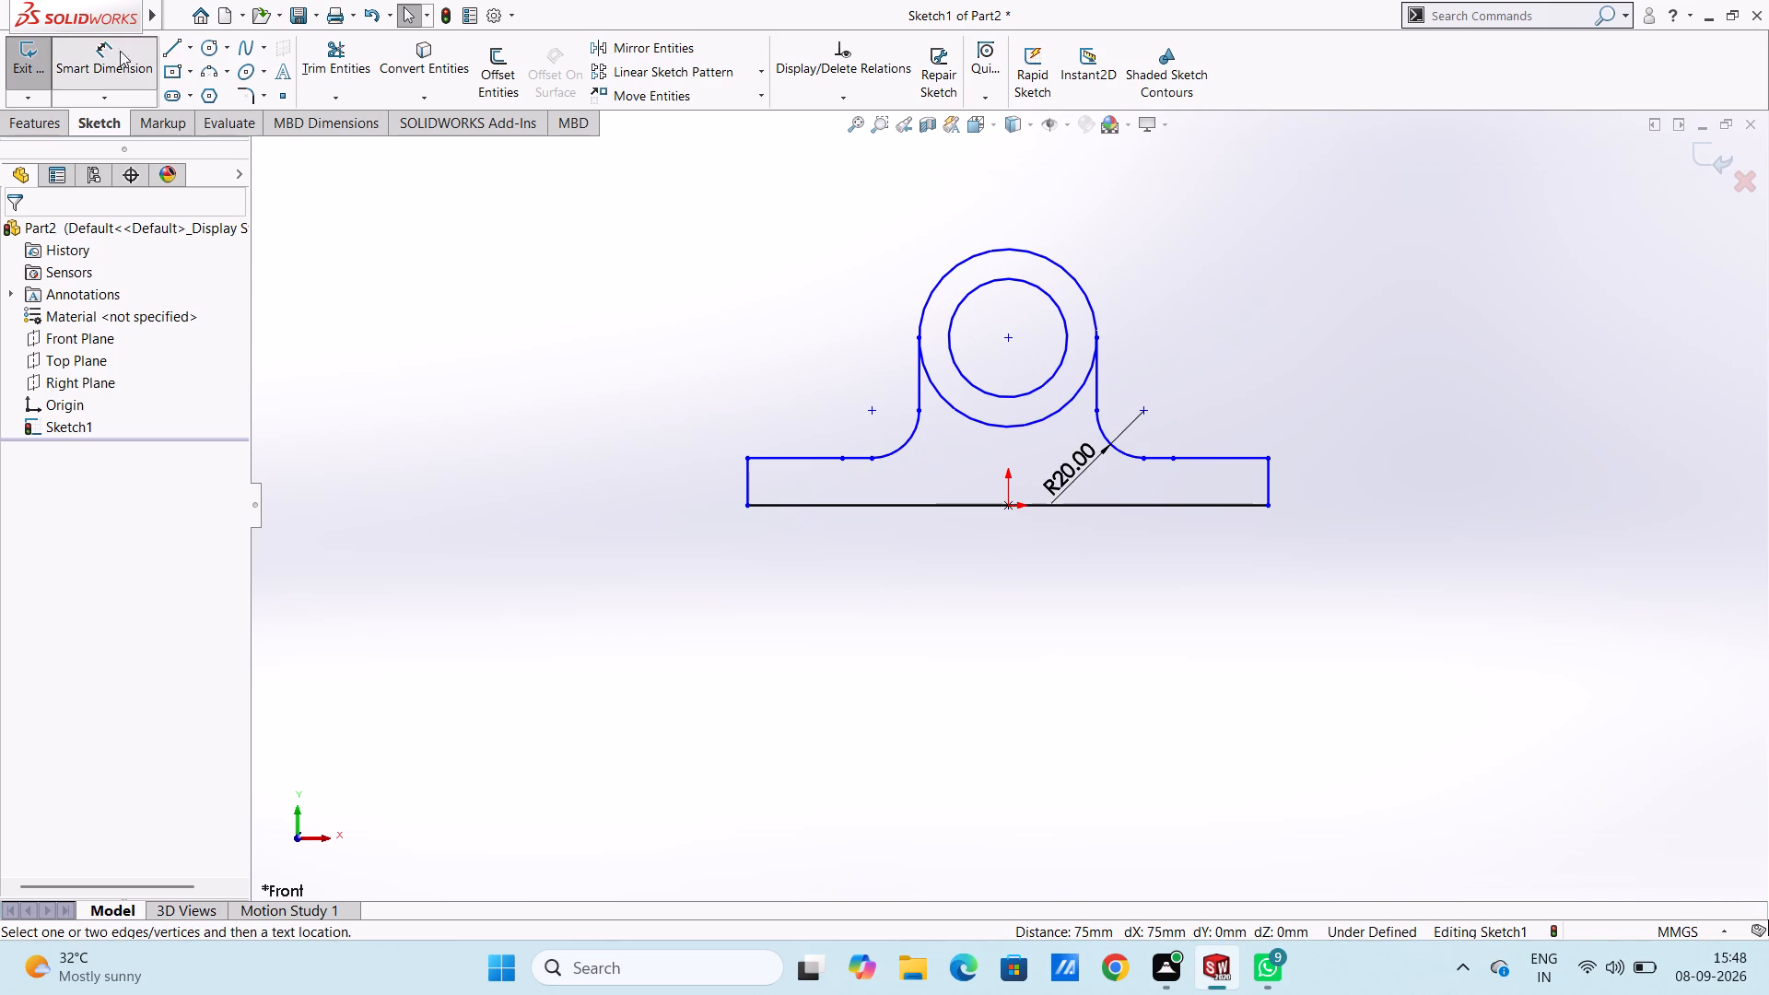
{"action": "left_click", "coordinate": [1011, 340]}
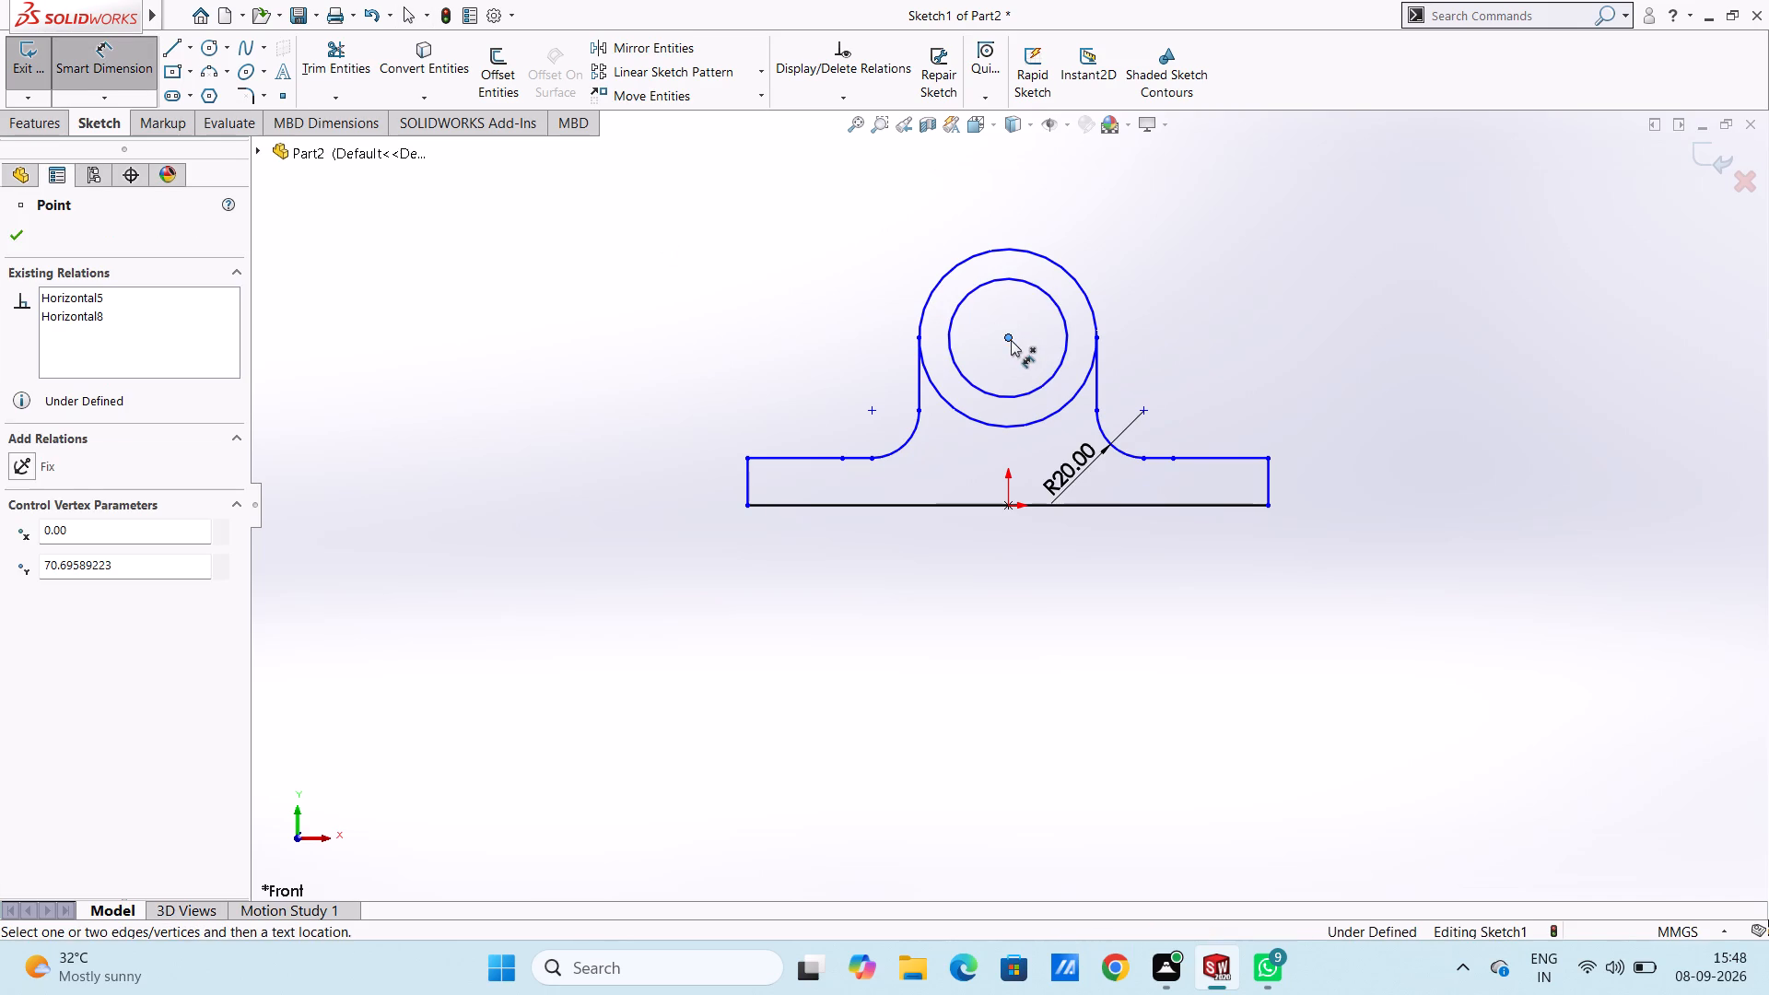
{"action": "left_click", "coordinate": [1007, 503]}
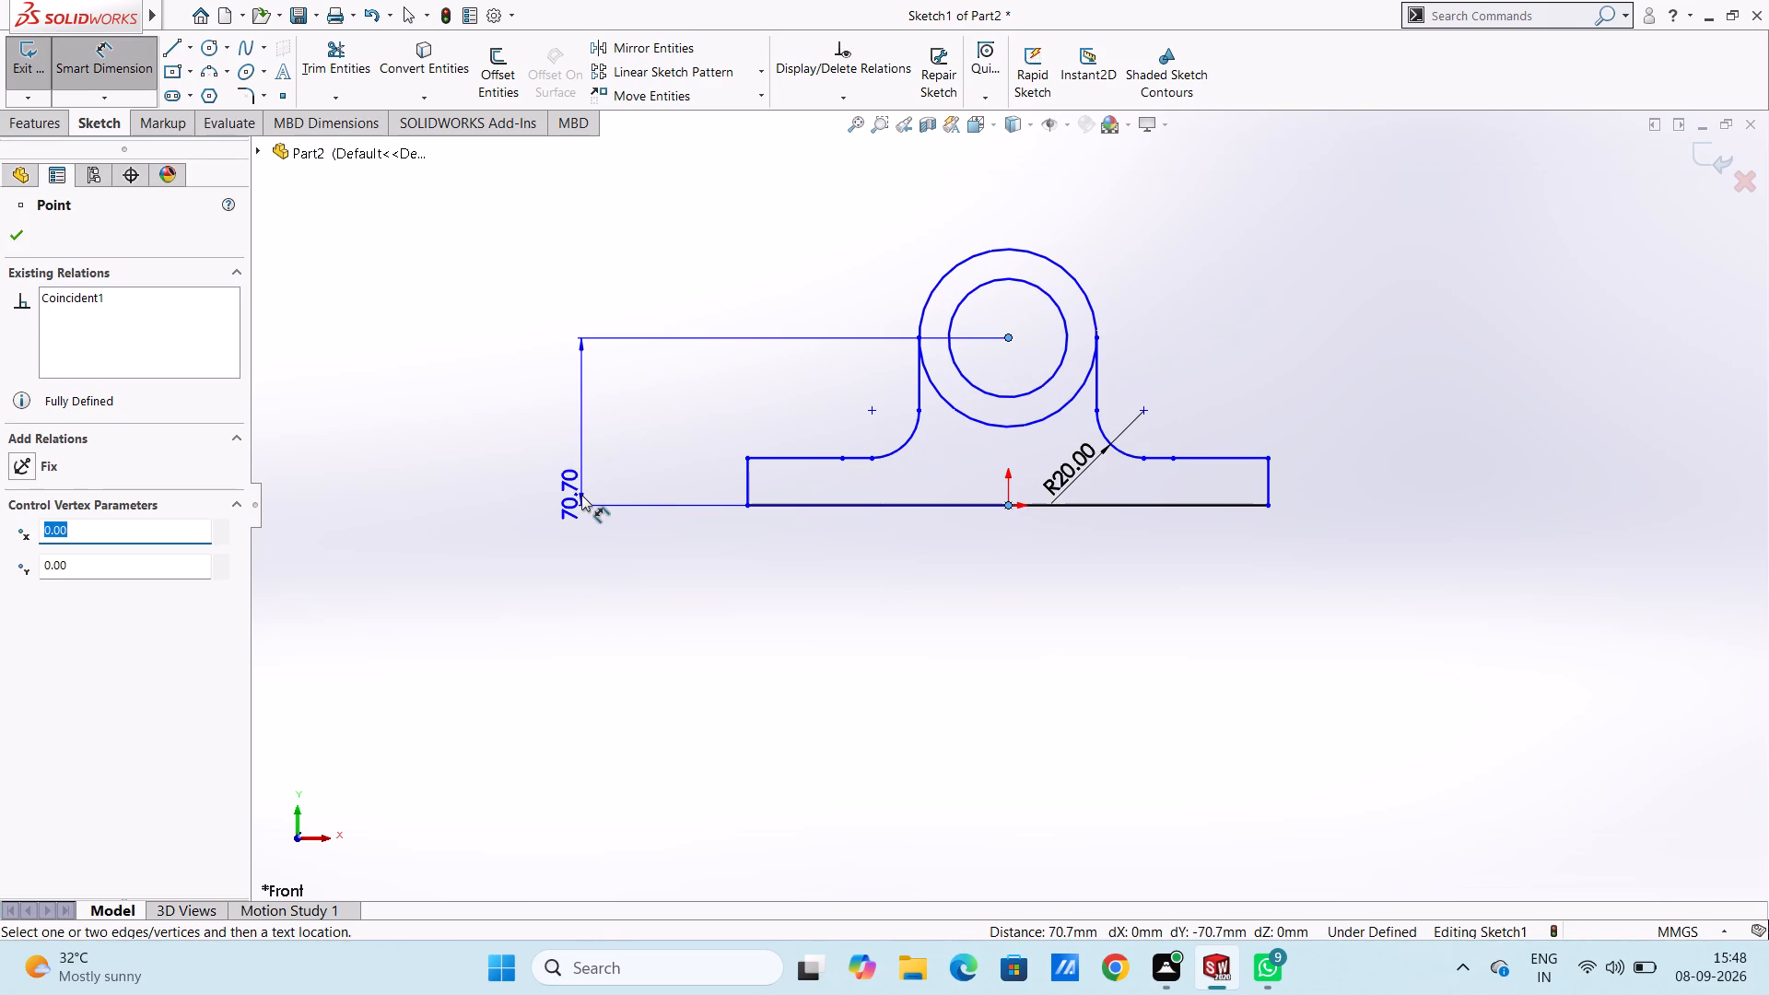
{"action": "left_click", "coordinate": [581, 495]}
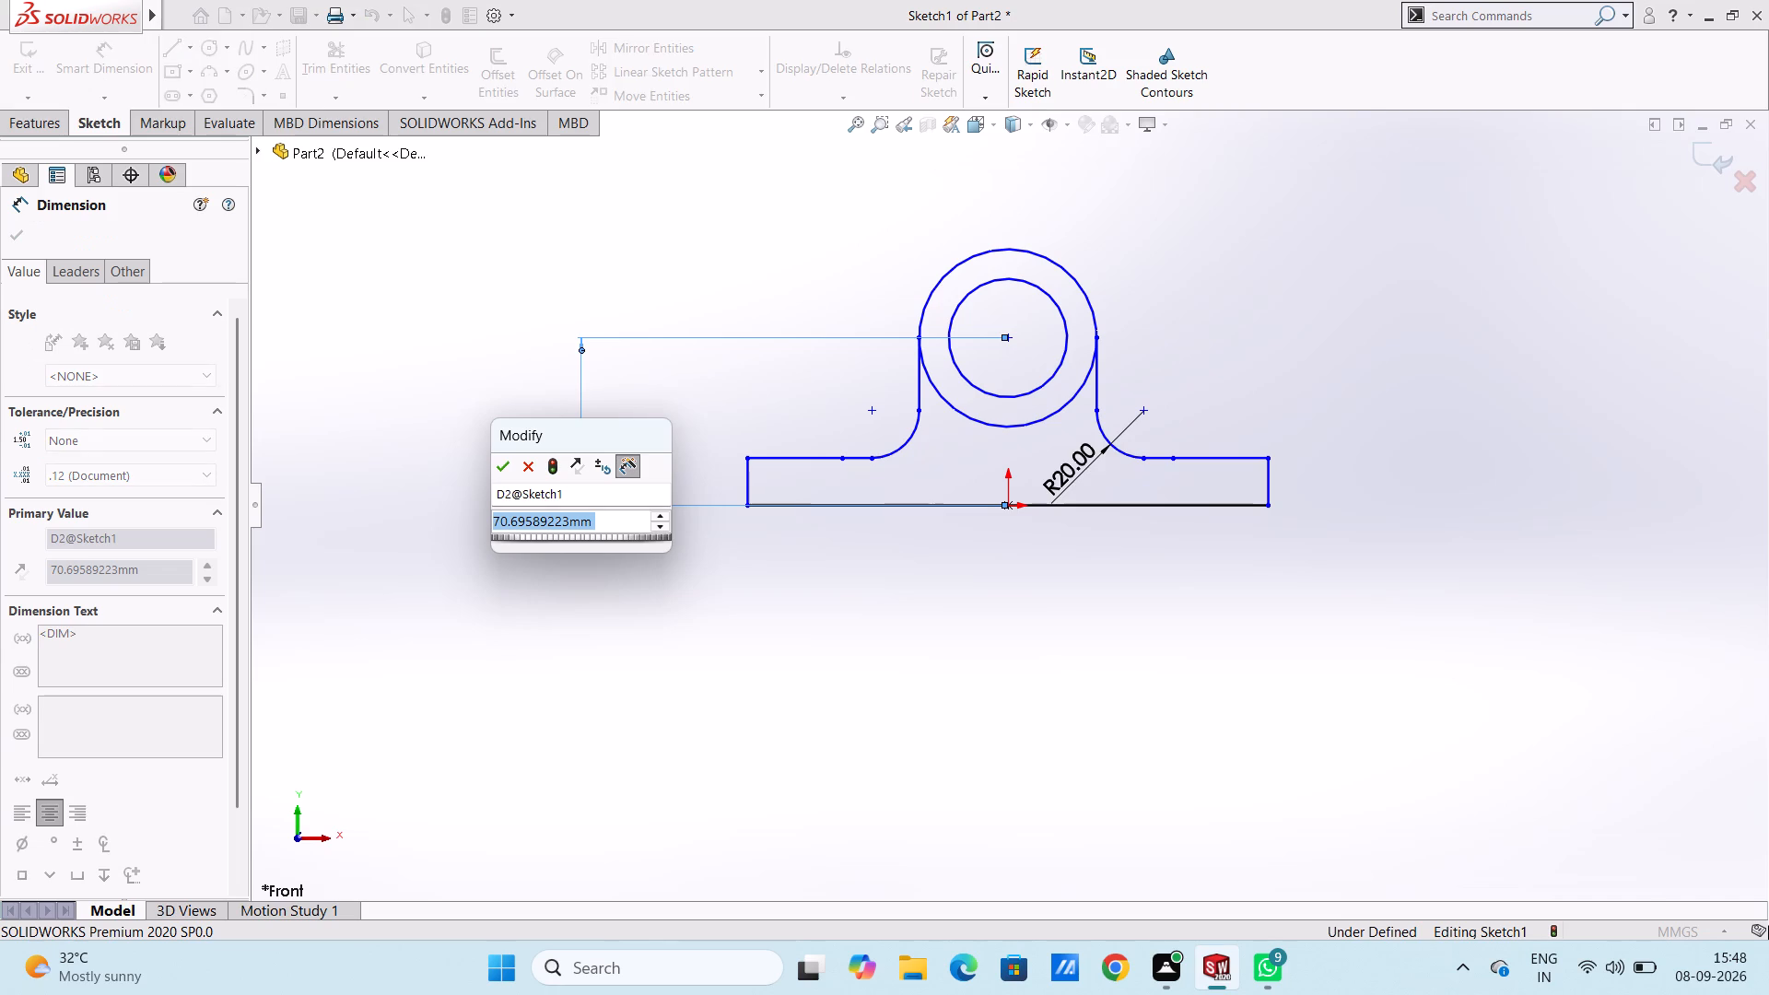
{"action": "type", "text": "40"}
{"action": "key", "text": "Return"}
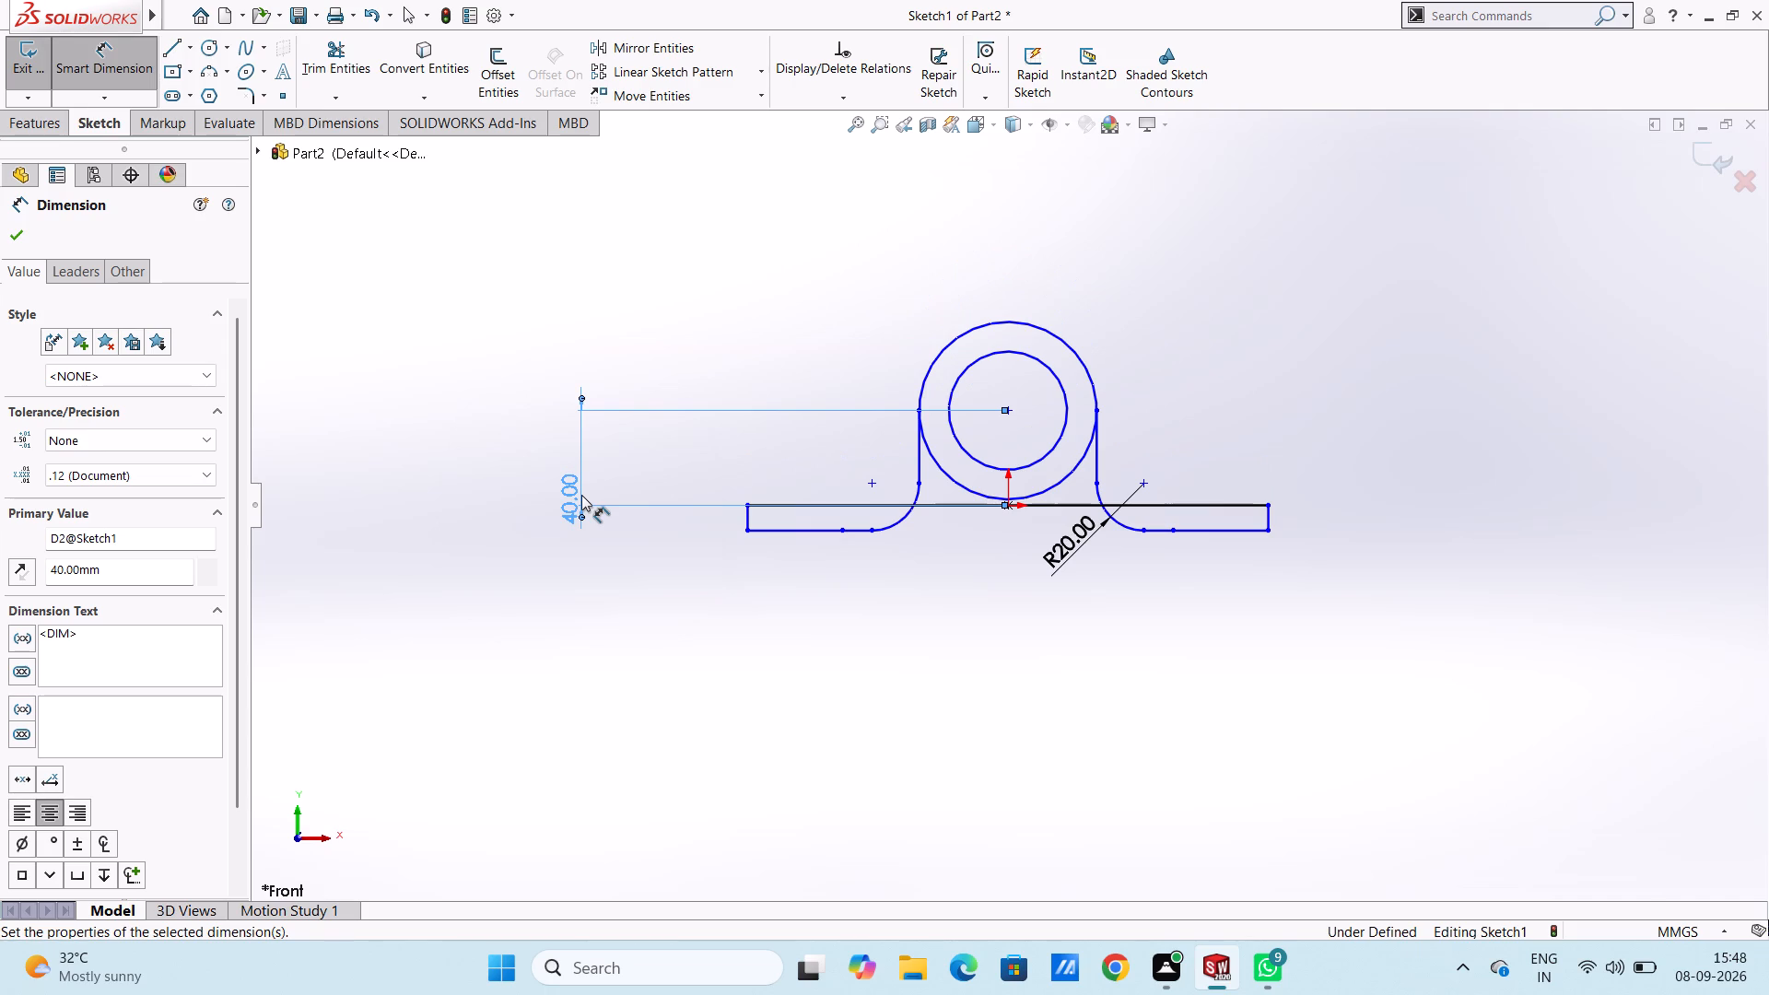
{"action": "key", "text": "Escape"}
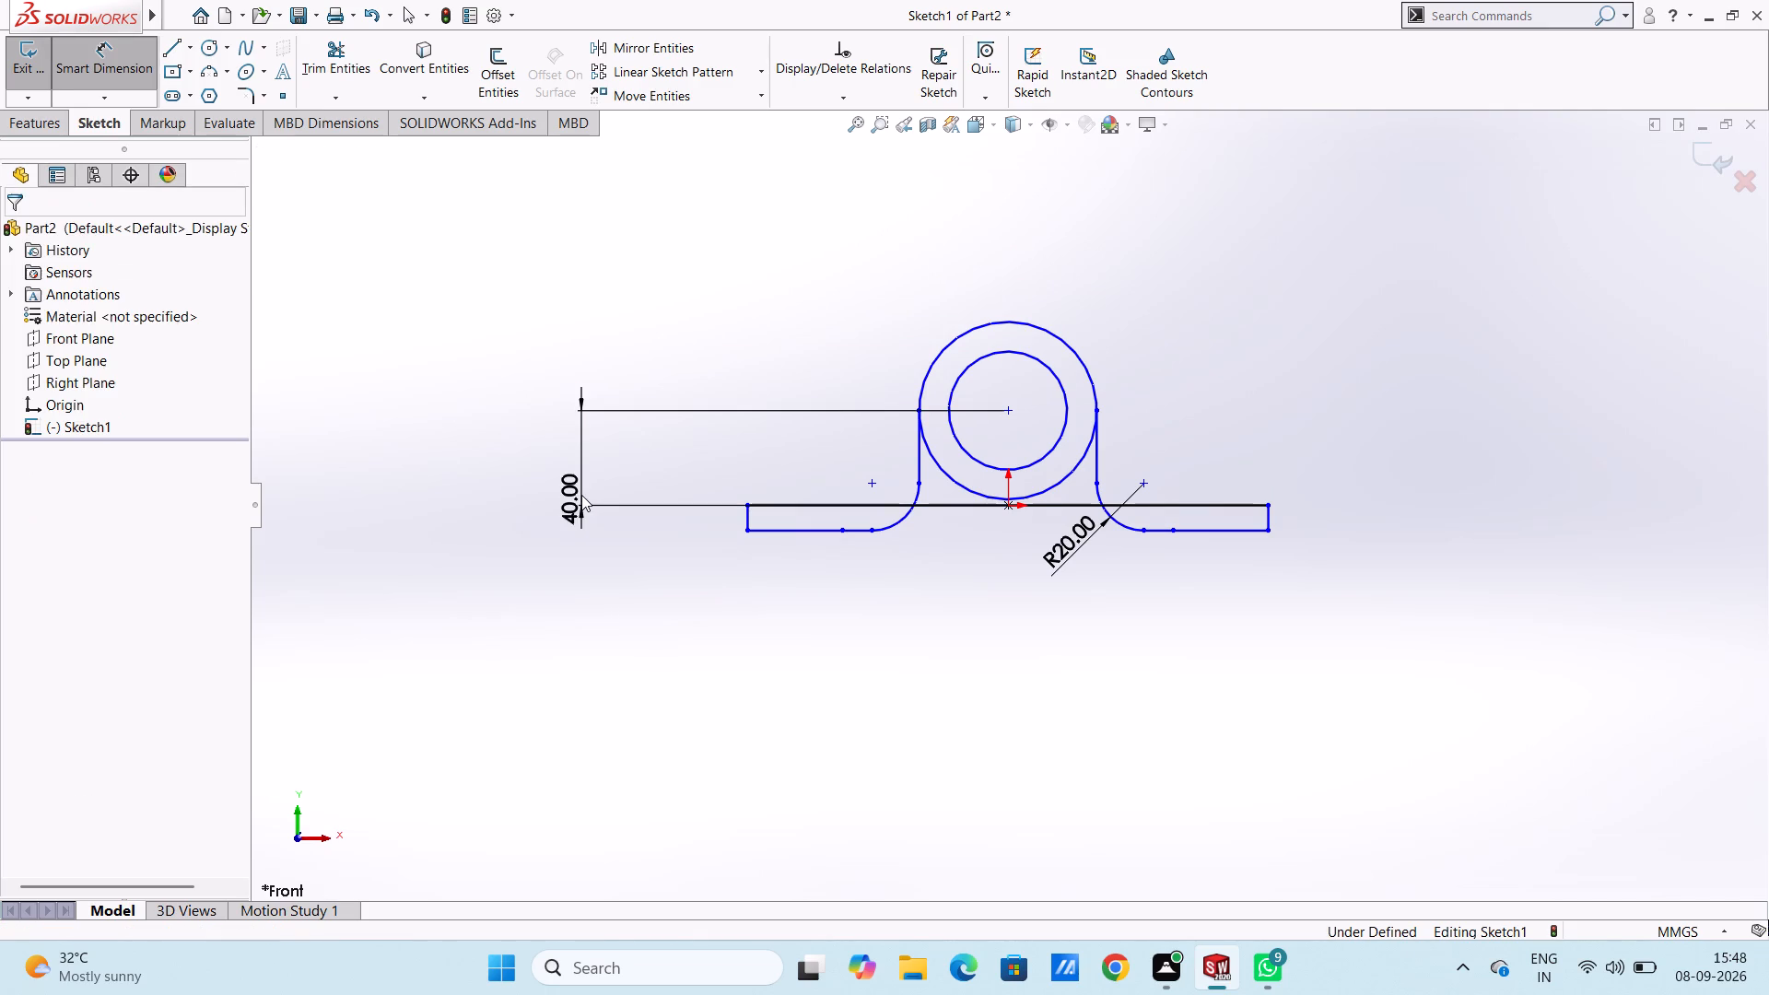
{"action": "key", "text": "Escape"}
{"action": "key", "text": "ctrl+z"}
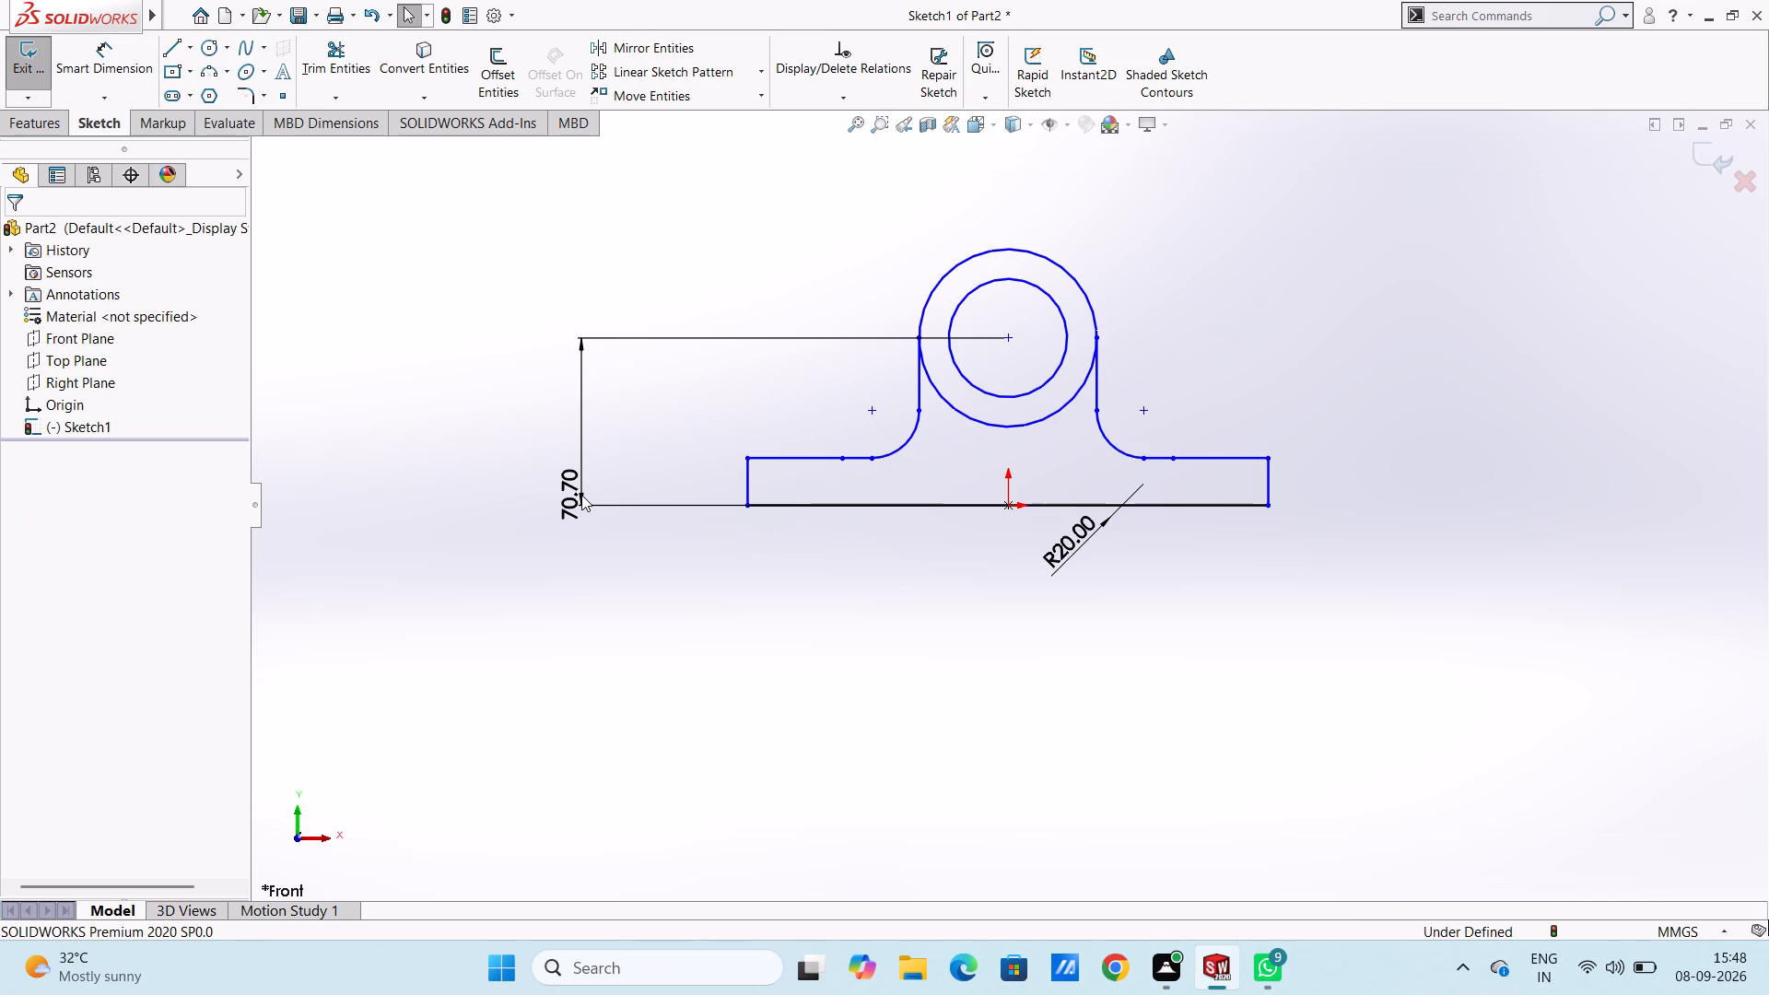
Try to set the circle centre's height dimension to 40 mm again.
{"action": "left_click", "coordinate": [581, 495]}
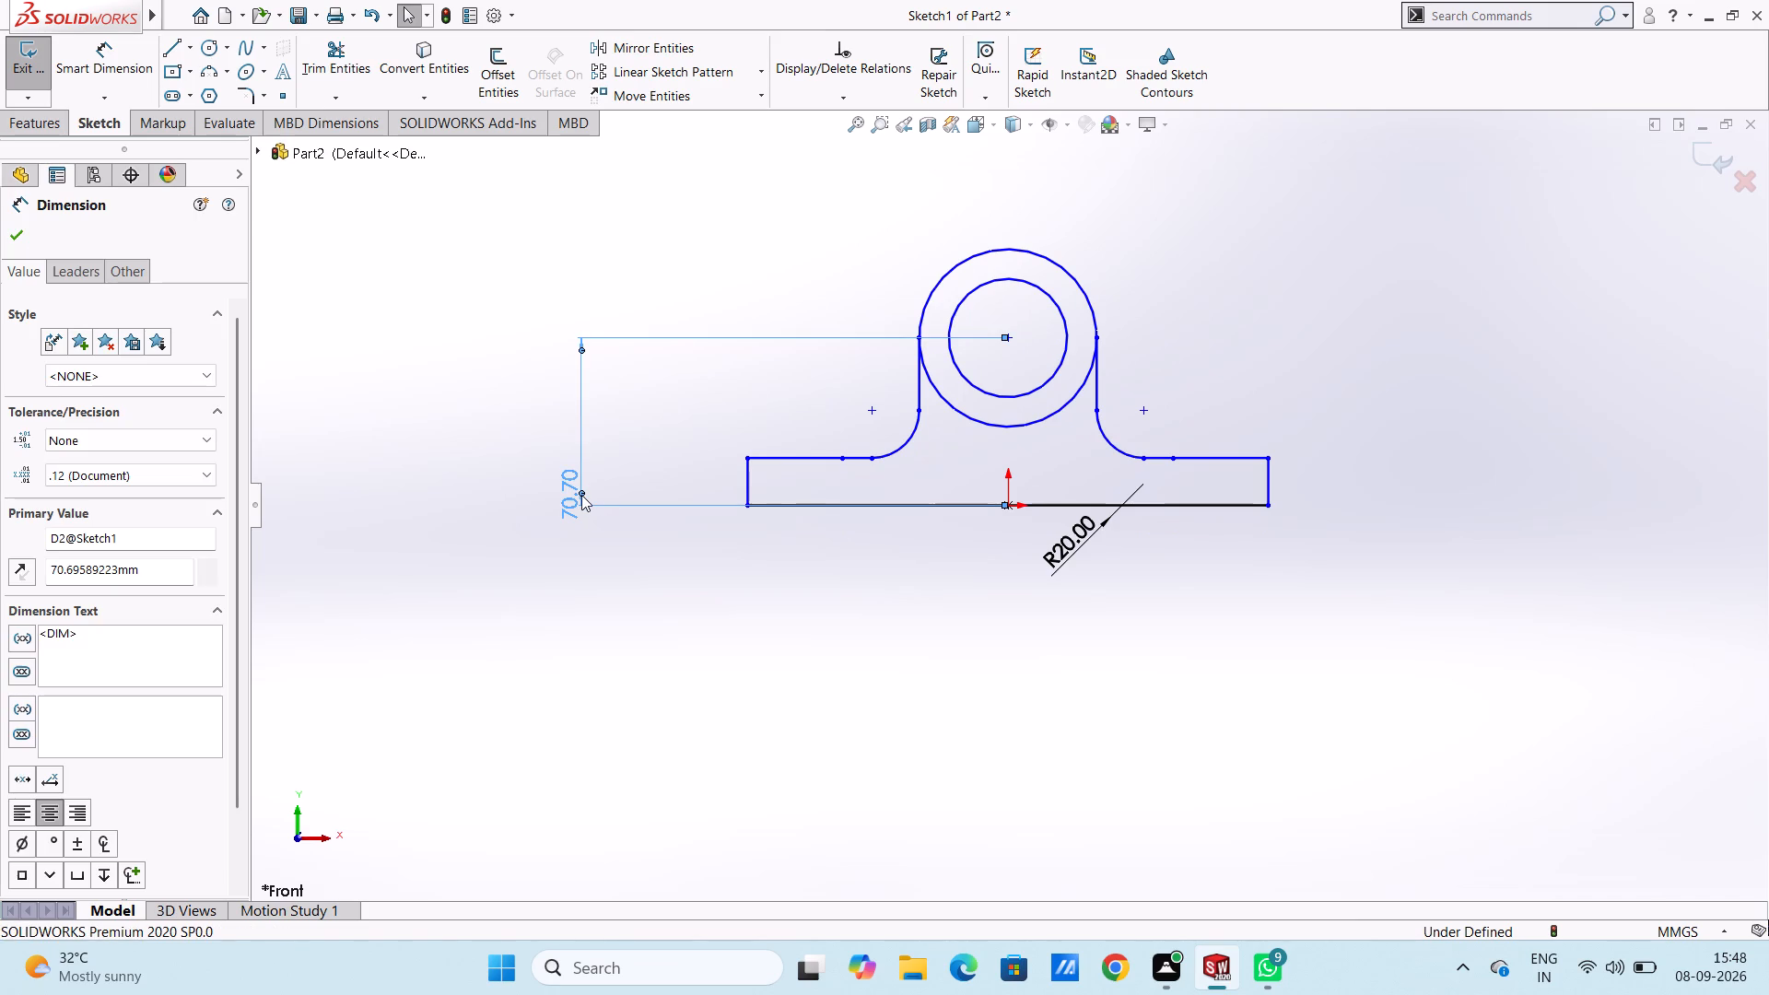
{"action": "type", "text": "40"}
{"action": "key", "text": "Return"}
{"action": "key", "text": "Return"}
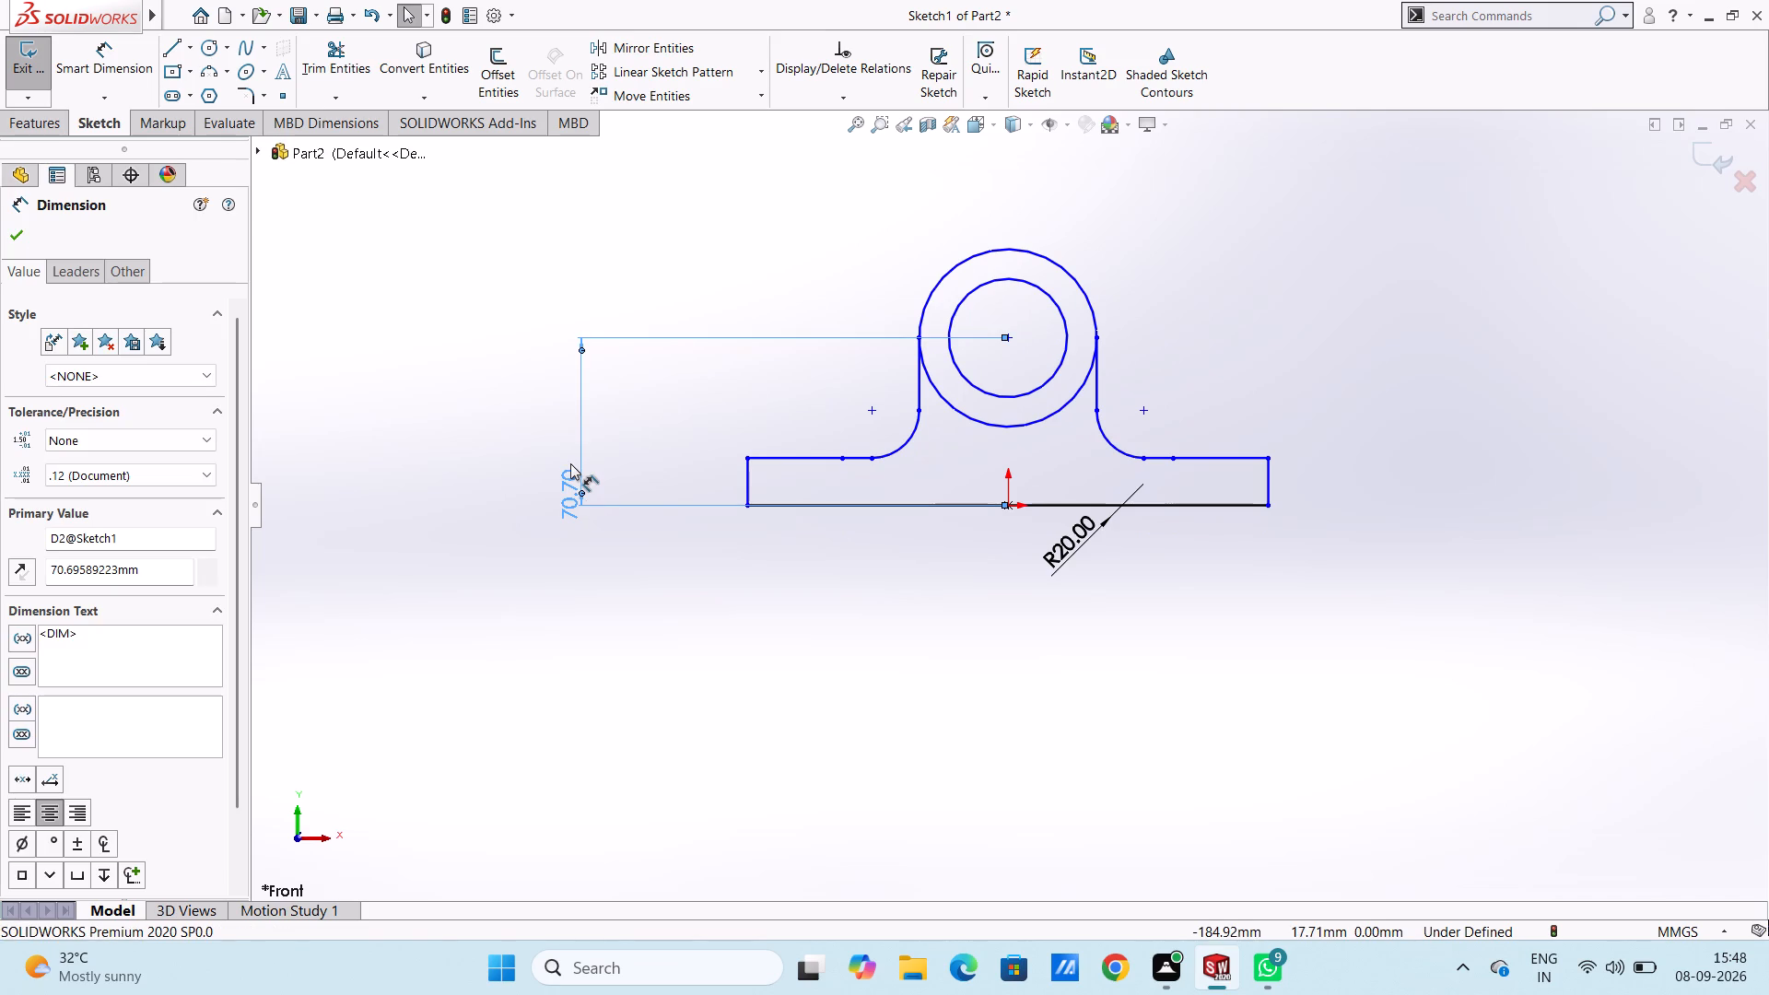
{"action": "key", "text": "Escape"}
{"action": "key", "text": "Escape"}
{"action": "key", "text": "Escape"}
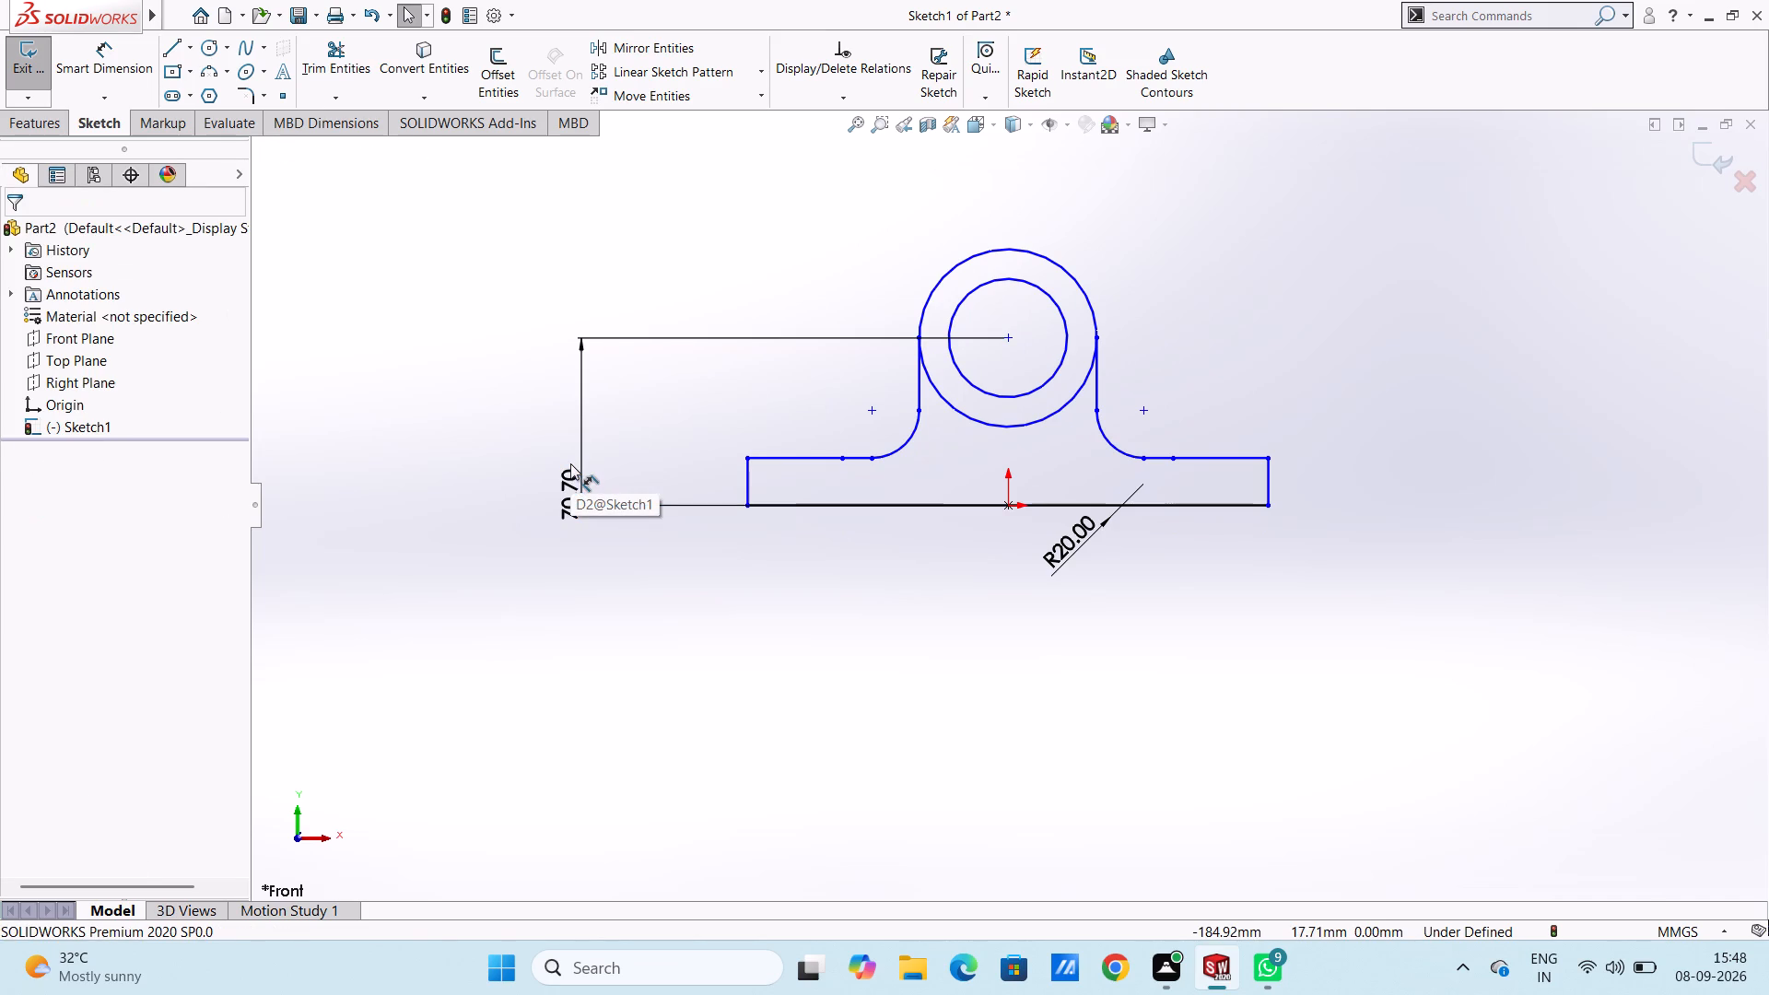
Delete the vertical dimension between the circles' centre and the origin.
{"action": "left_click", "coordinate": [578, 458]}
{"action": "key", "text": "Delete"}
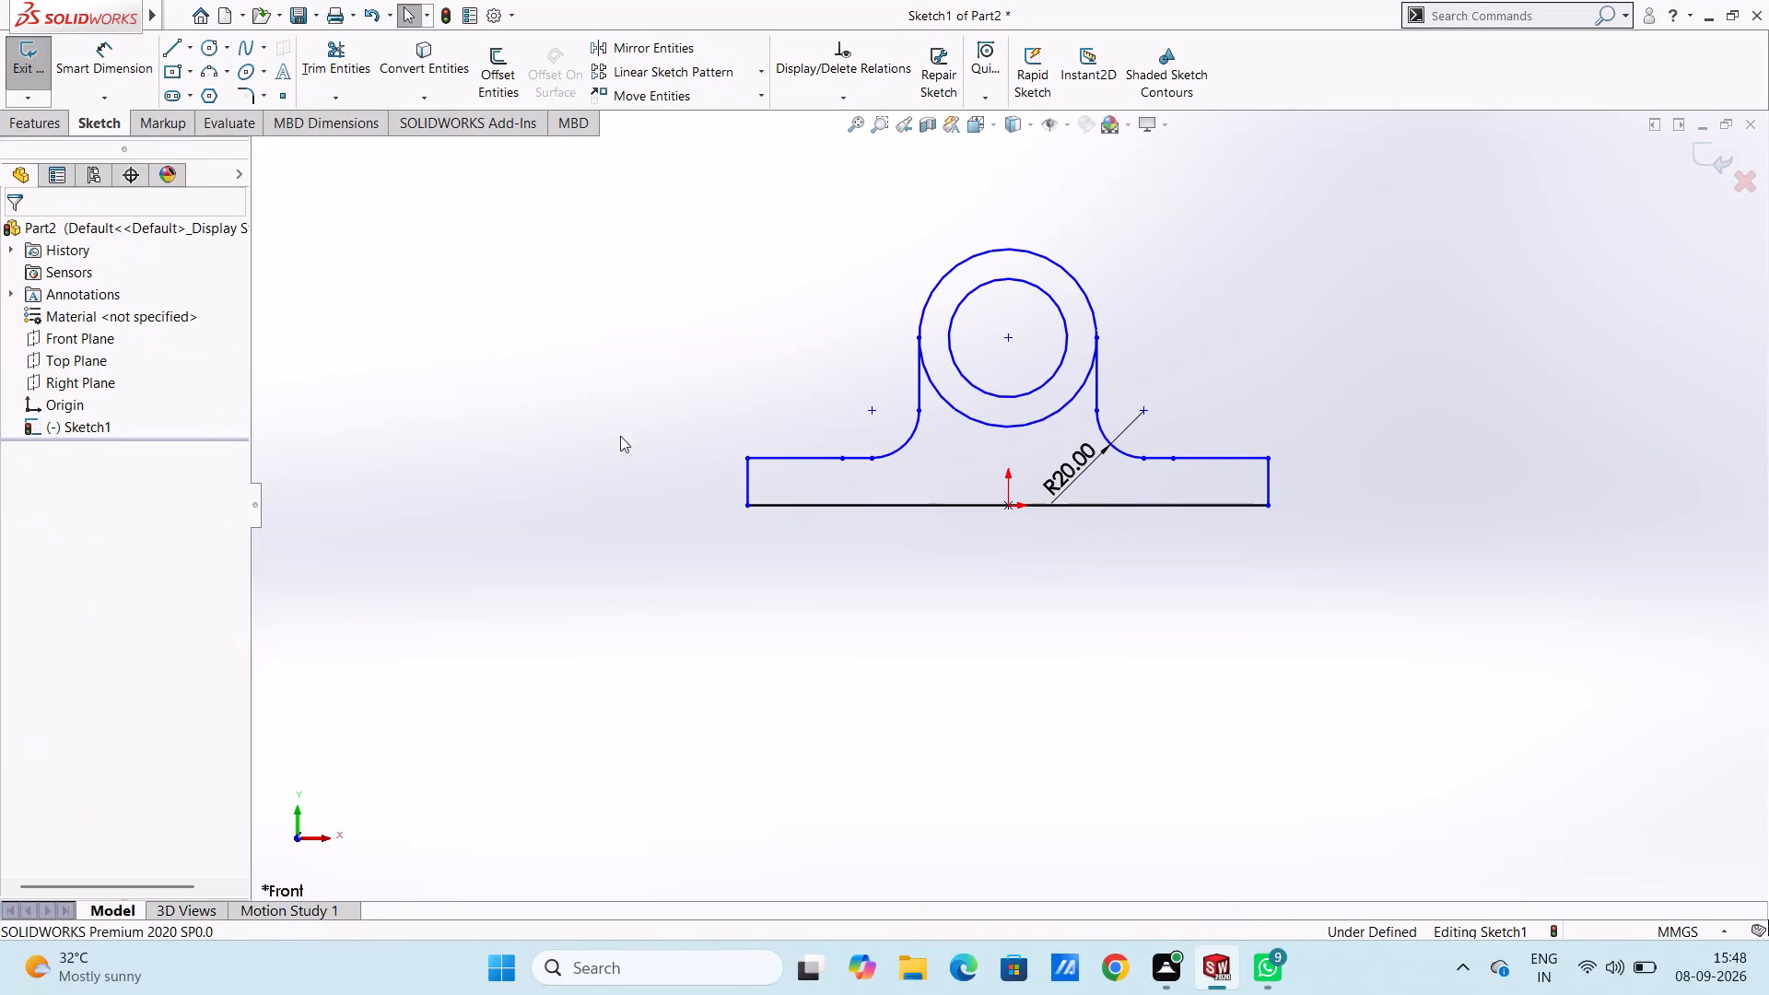
Dimension the vertical distance from the origin to the circles' centre as 40 mm.
{"action": "left_click", "coordinate": [106, 72]}
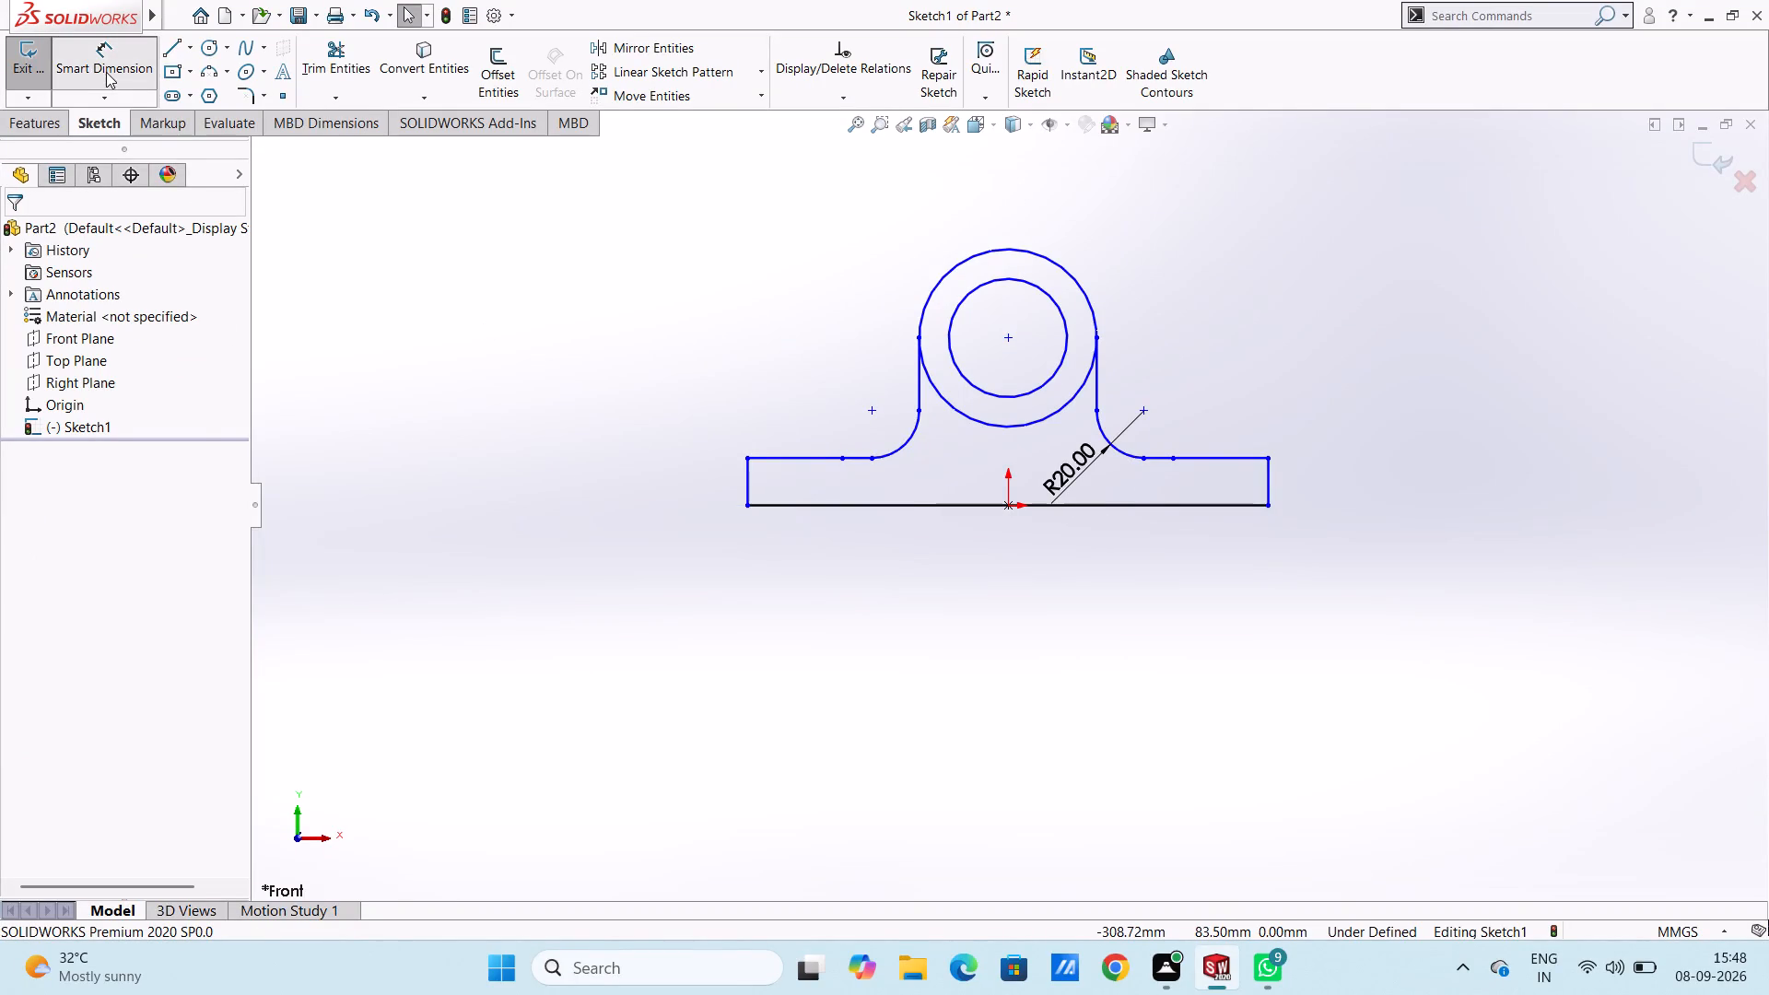
{"action": "left_click", "coordinate": [1012, 339]}
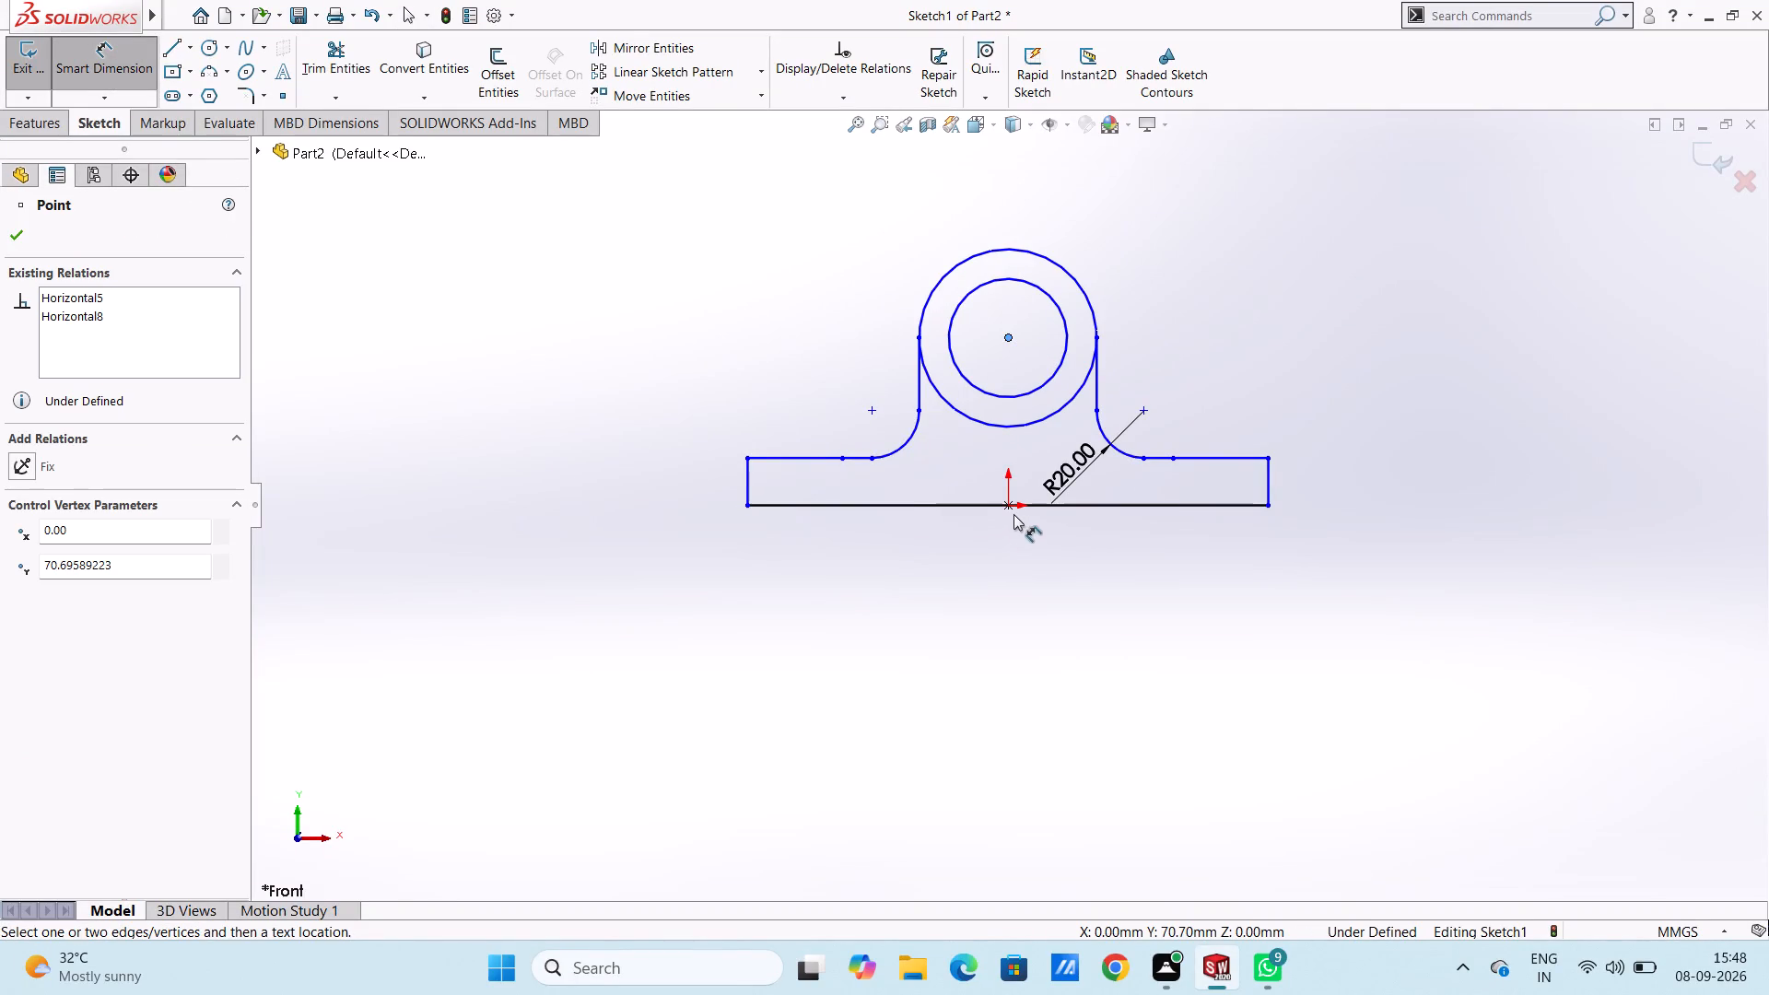
{"action": "left_click", "coordinate": [1004, 506]}
{"action": "left_click", "coordinate": [626, 530]}
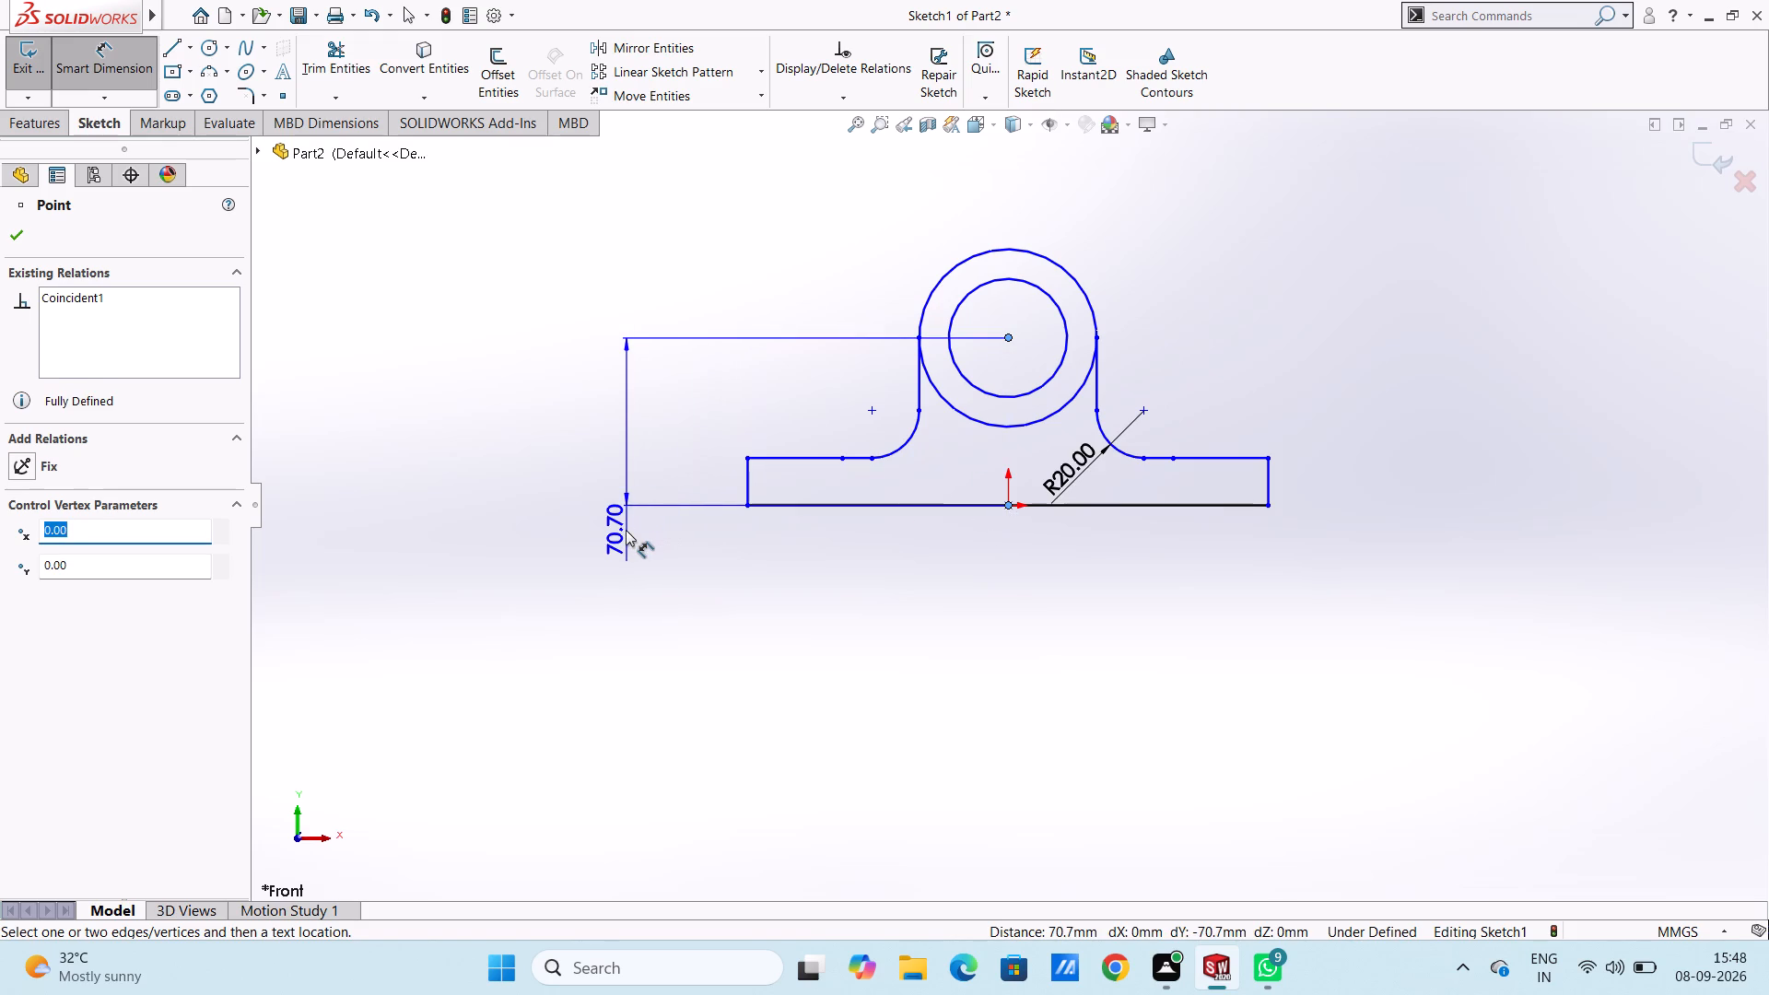
{"action": "type", "text": "40"}
{"action": "key", "text": "Return"}
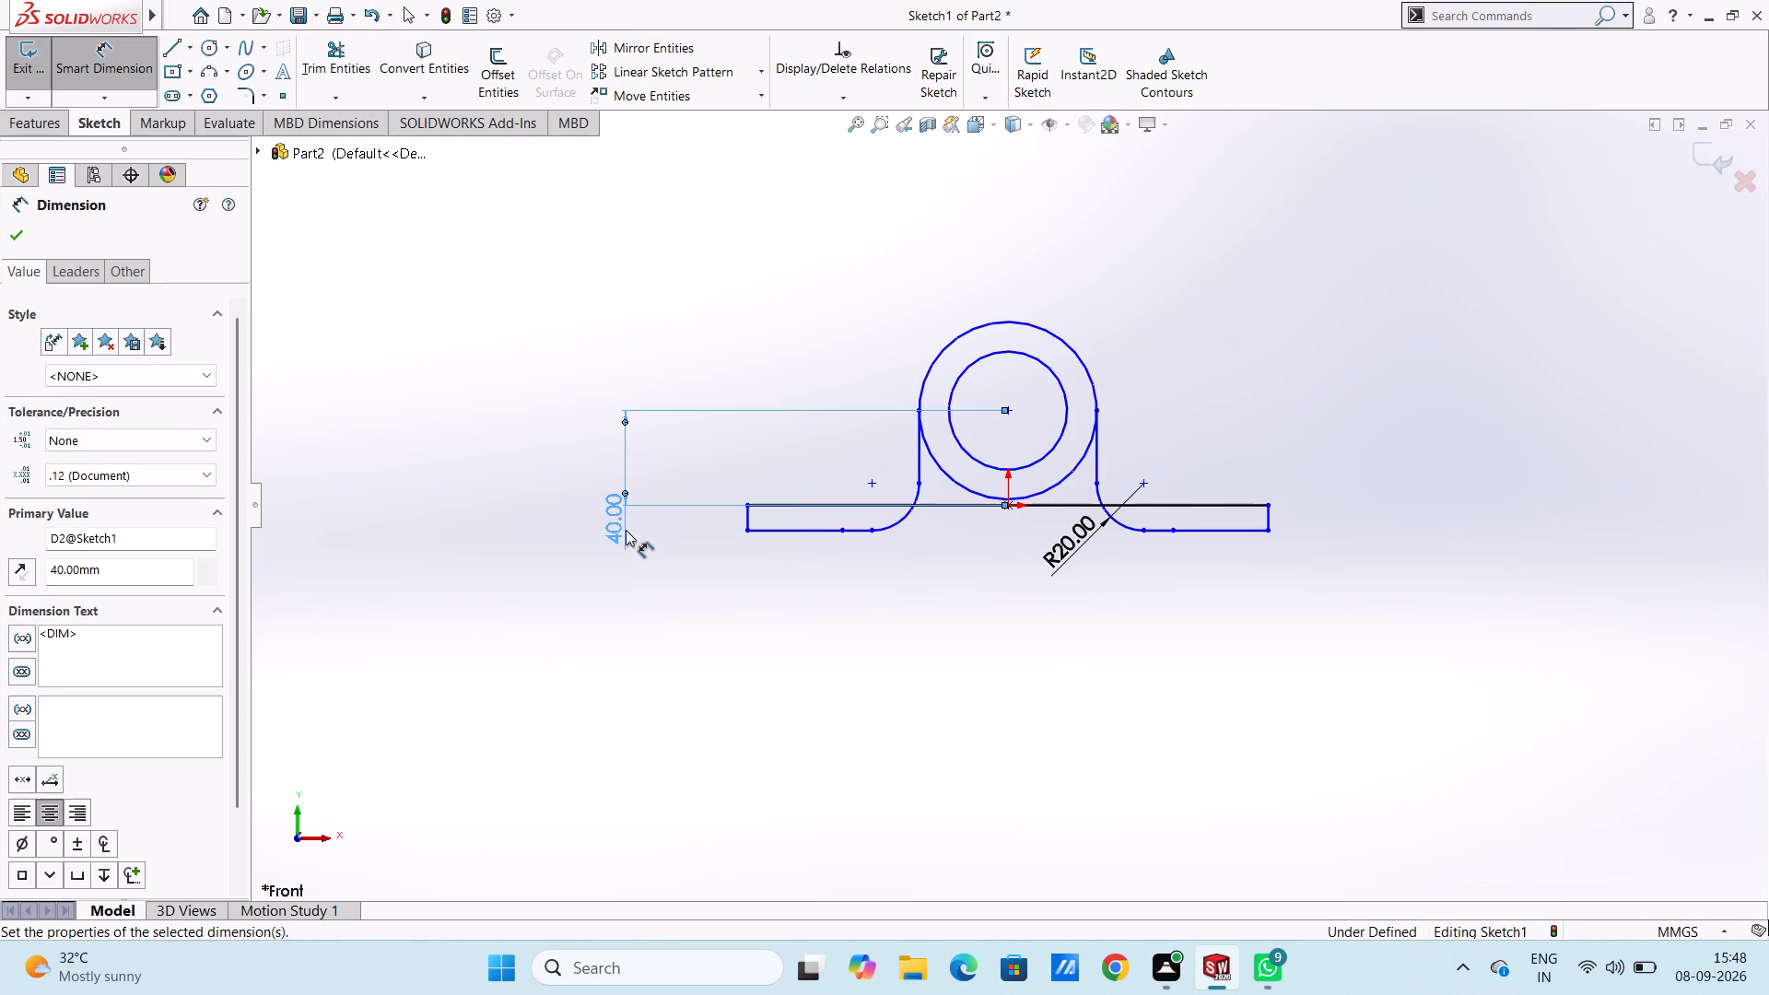
{"action": "key", "text": "Escape"}
{"action": "key", "text": "Escape"}
{"action": "key", "text": "Escape"}
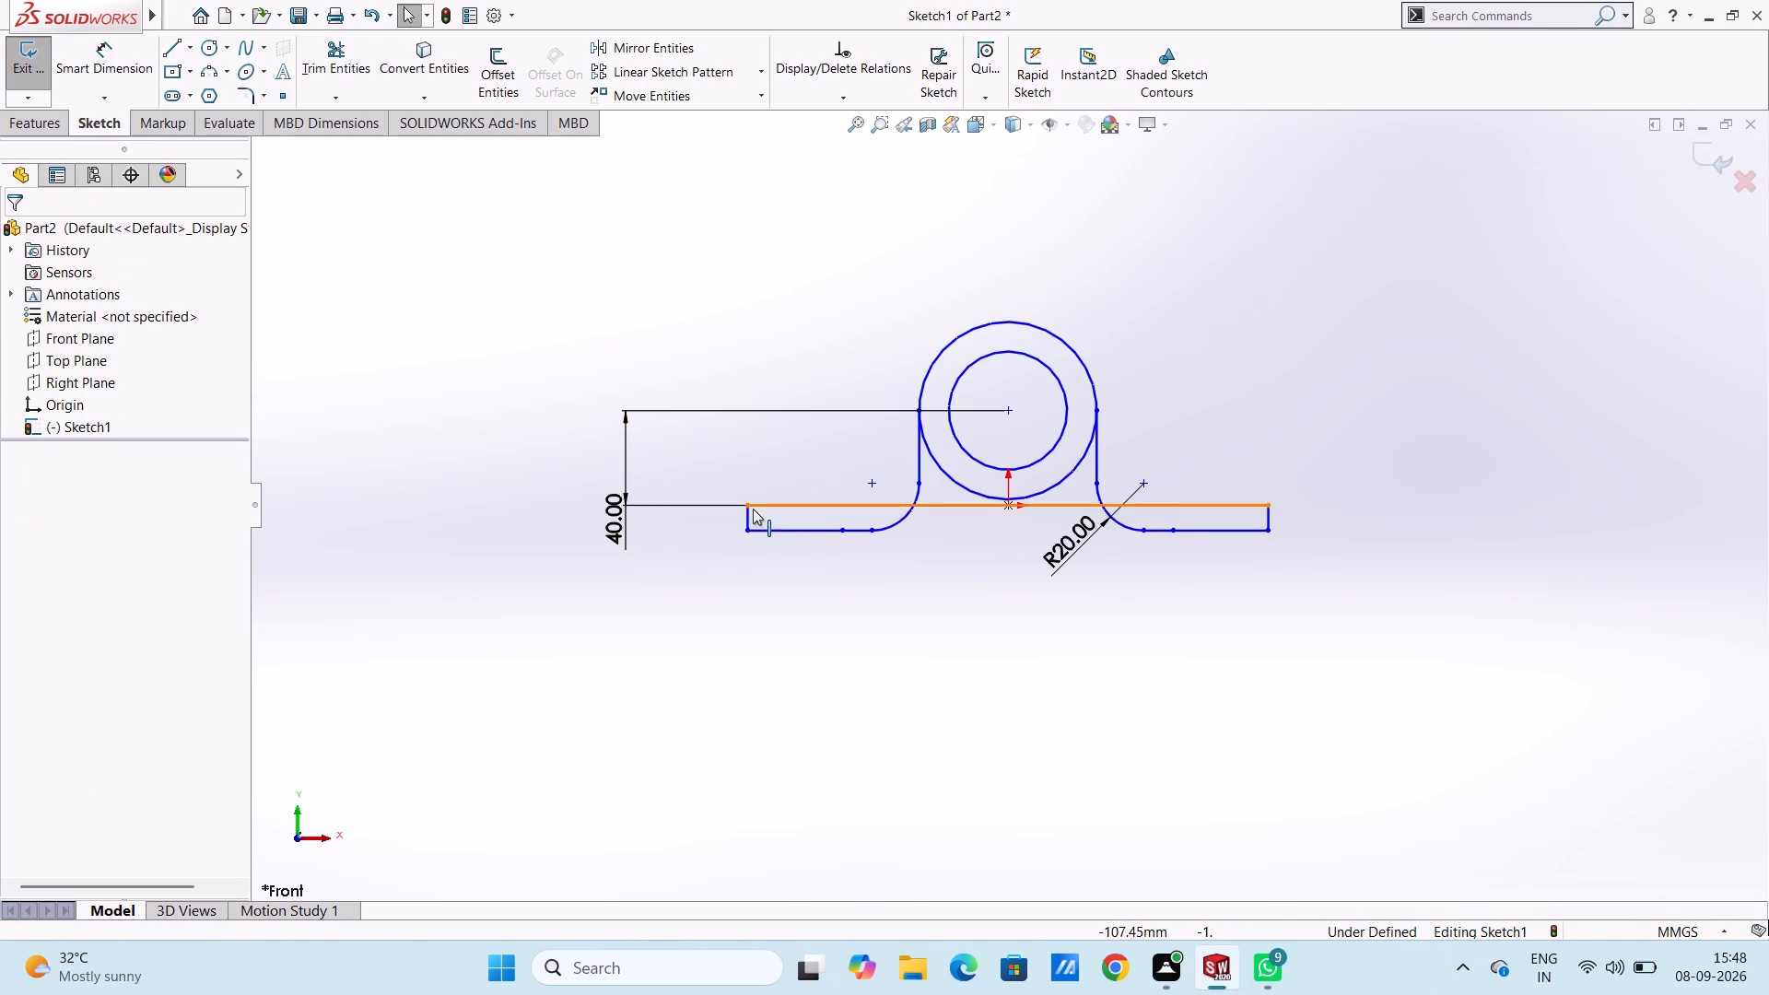
Delete the short vertical line at the base's left end.
{"action": "left_click", "coordinate": [748, 518]}
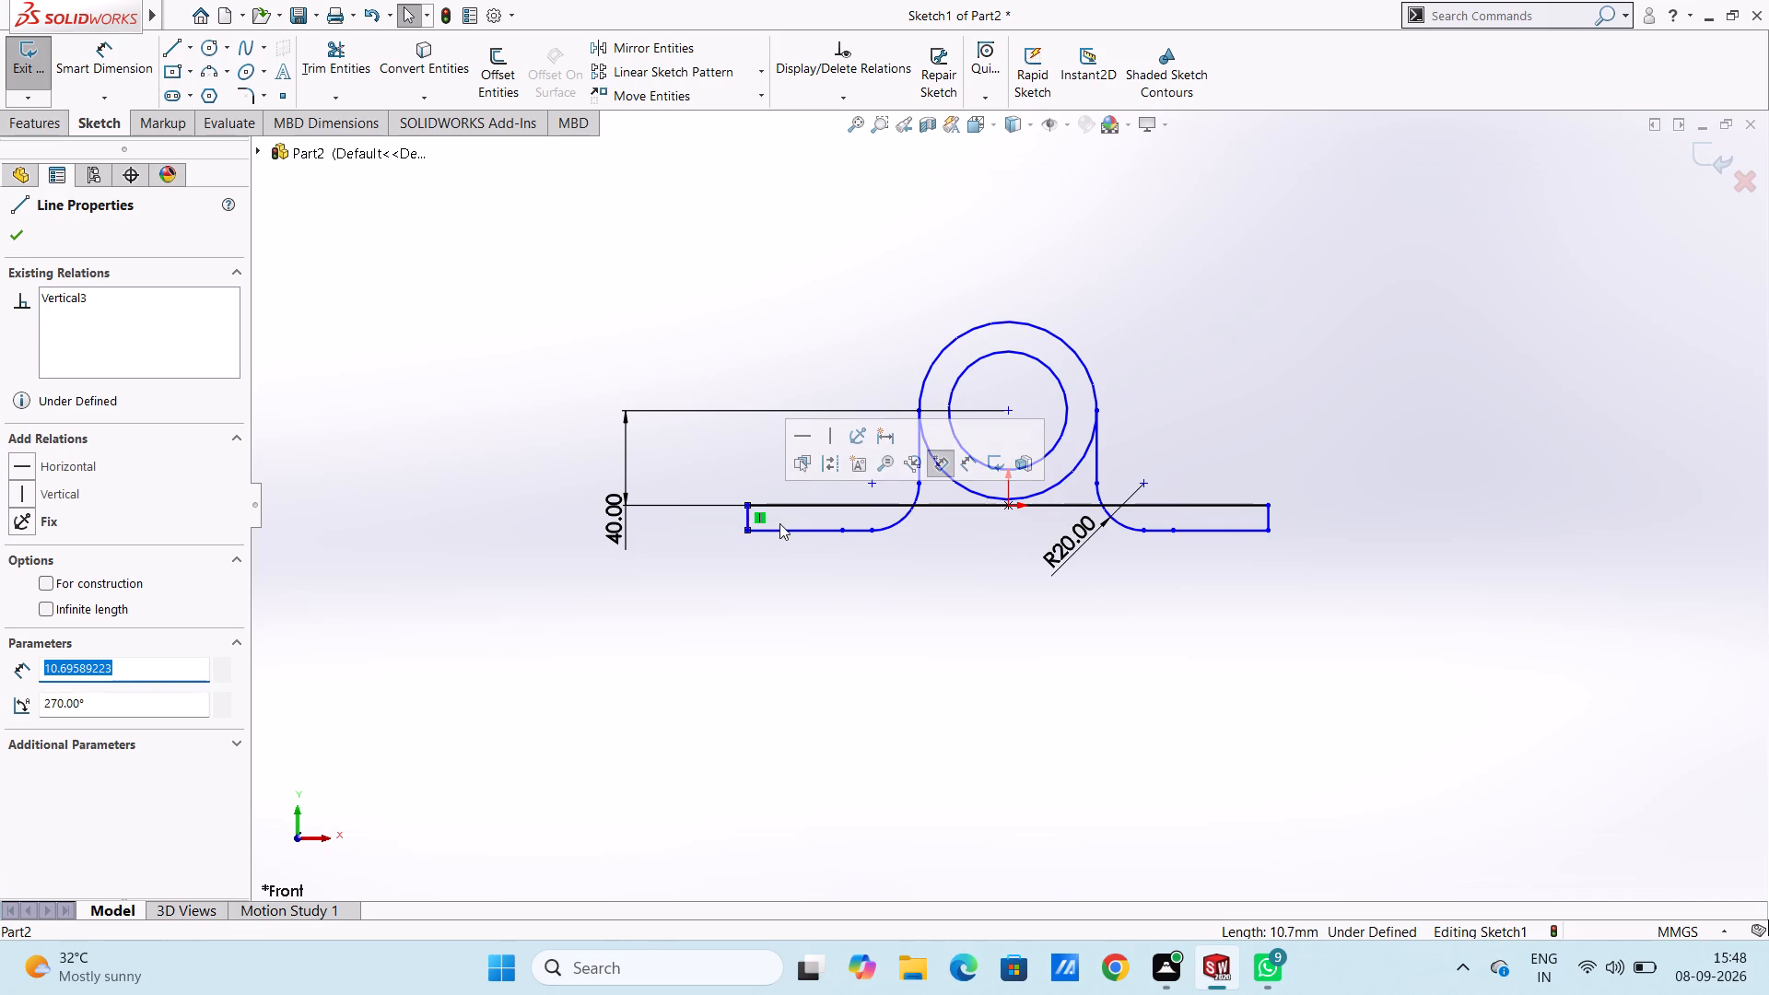
{"action": "key", "text": "Delete"}
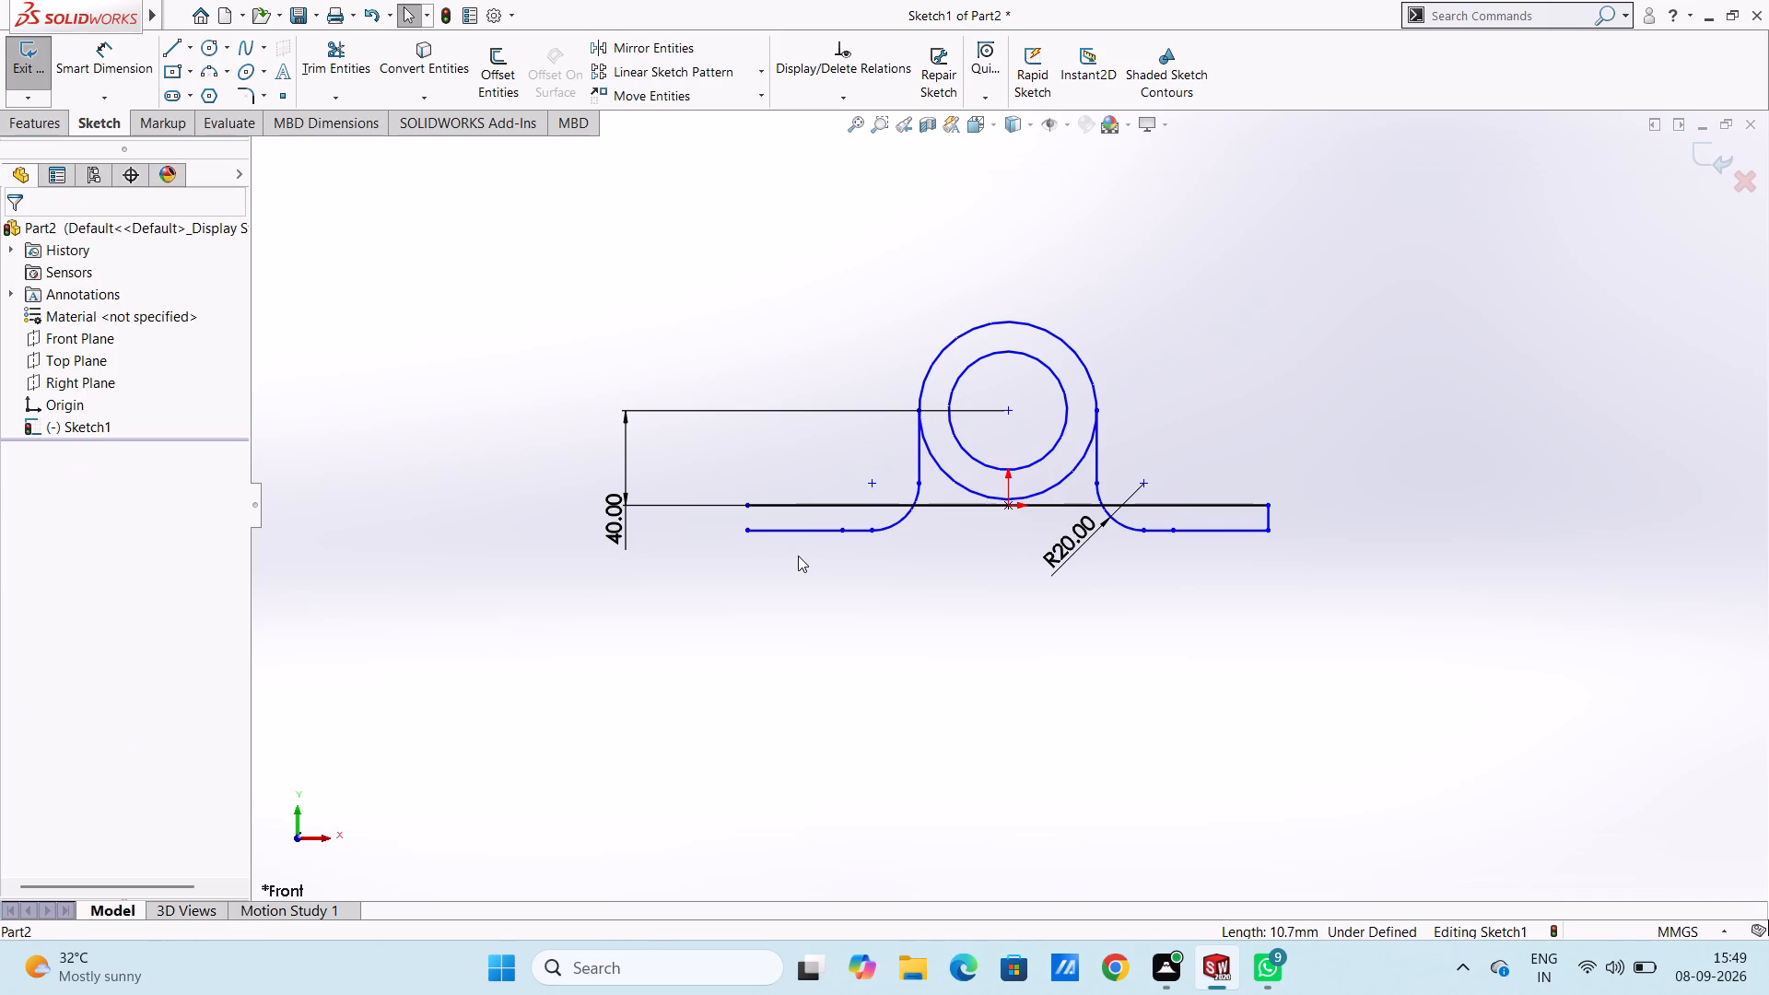
Delete the left side of the profile: both lower horizontal segments, the fillet arc and the vertical line tangent to the outer circle.
{"action": "left_click", "coordinate": [809, 528]}
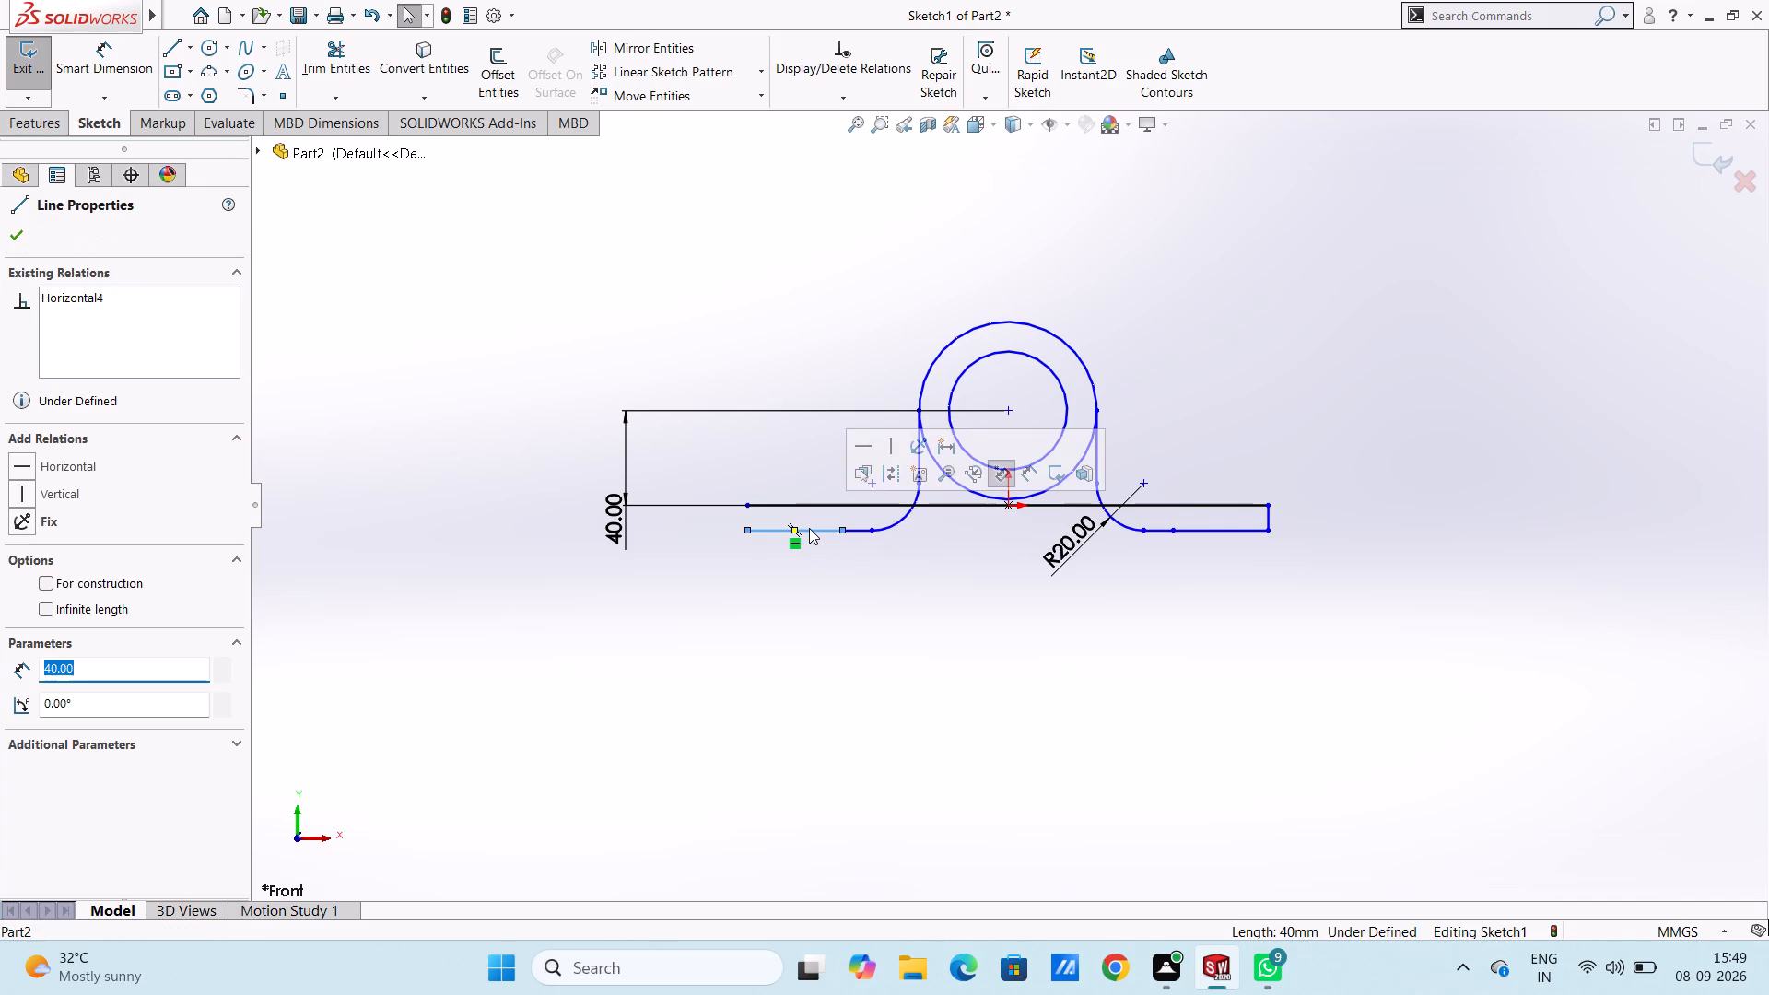
{"action": "left_click", "coordinate": [860, 530], "text": "ctrl"}
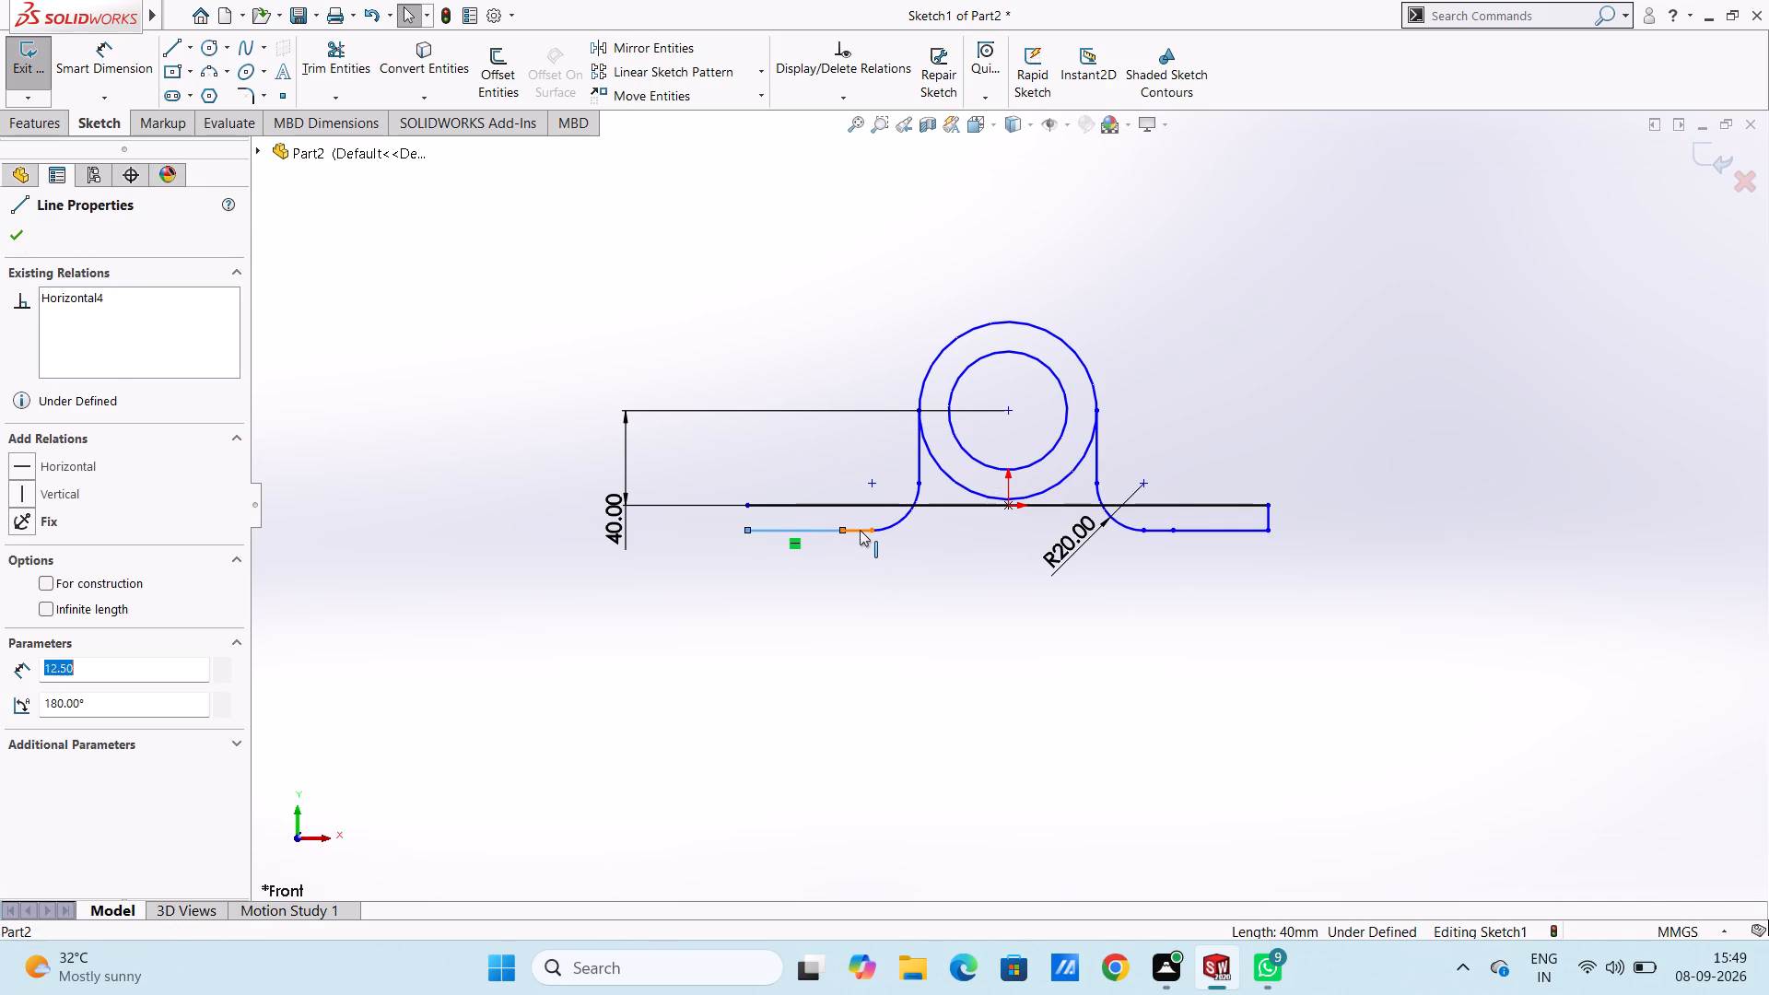
{"action": "left_click", "coordinate": [900, 521], "text": "ctrl"}
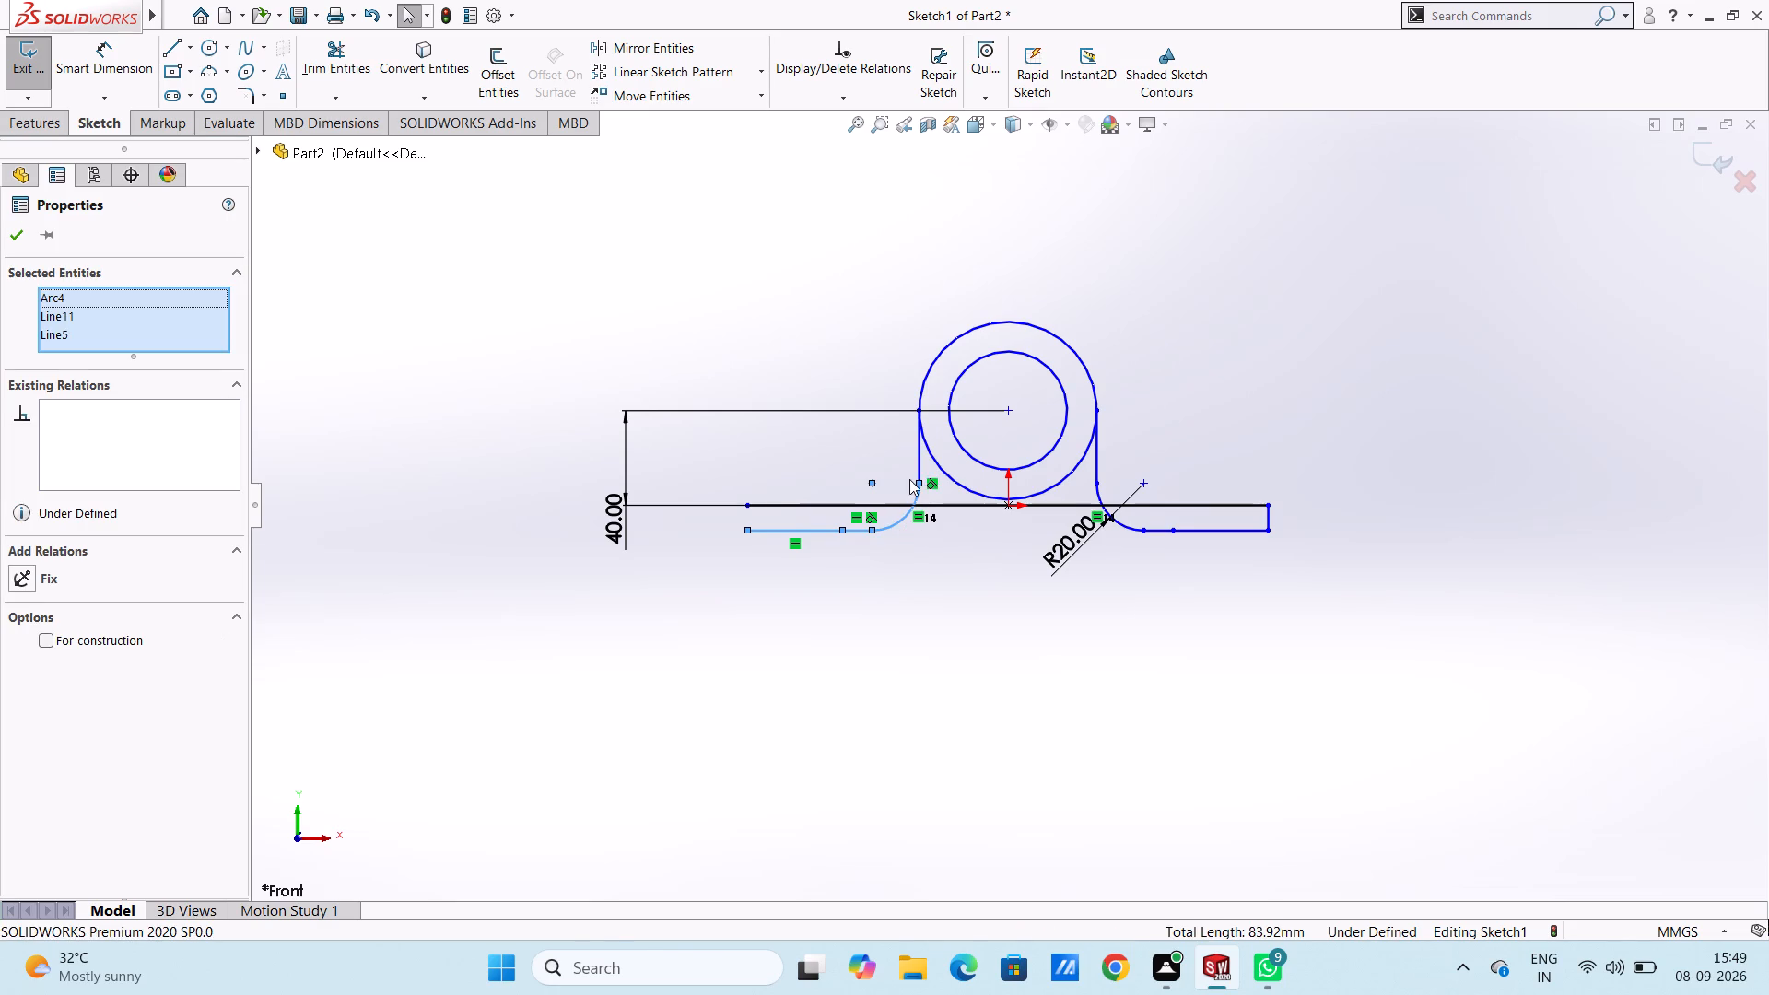
{"action": "left_click", "coordinate": [920, 456], "text": "ctrl"}
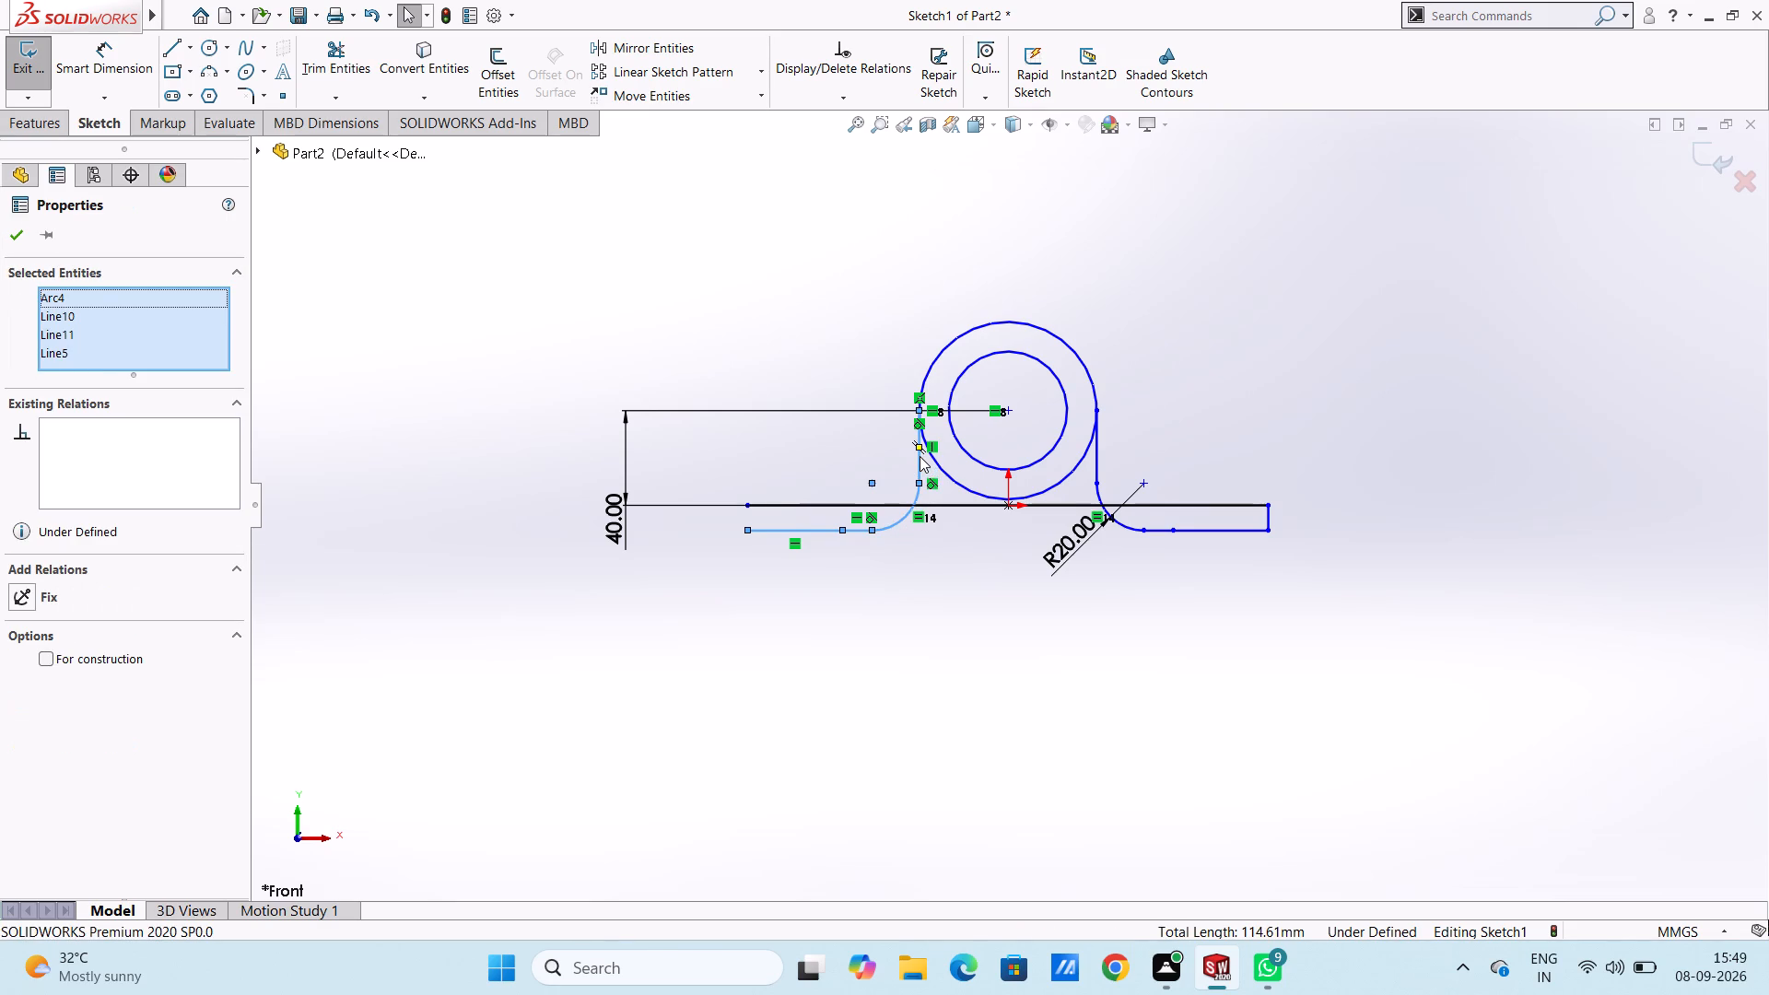
{"action": "key", "text": "Delete"}
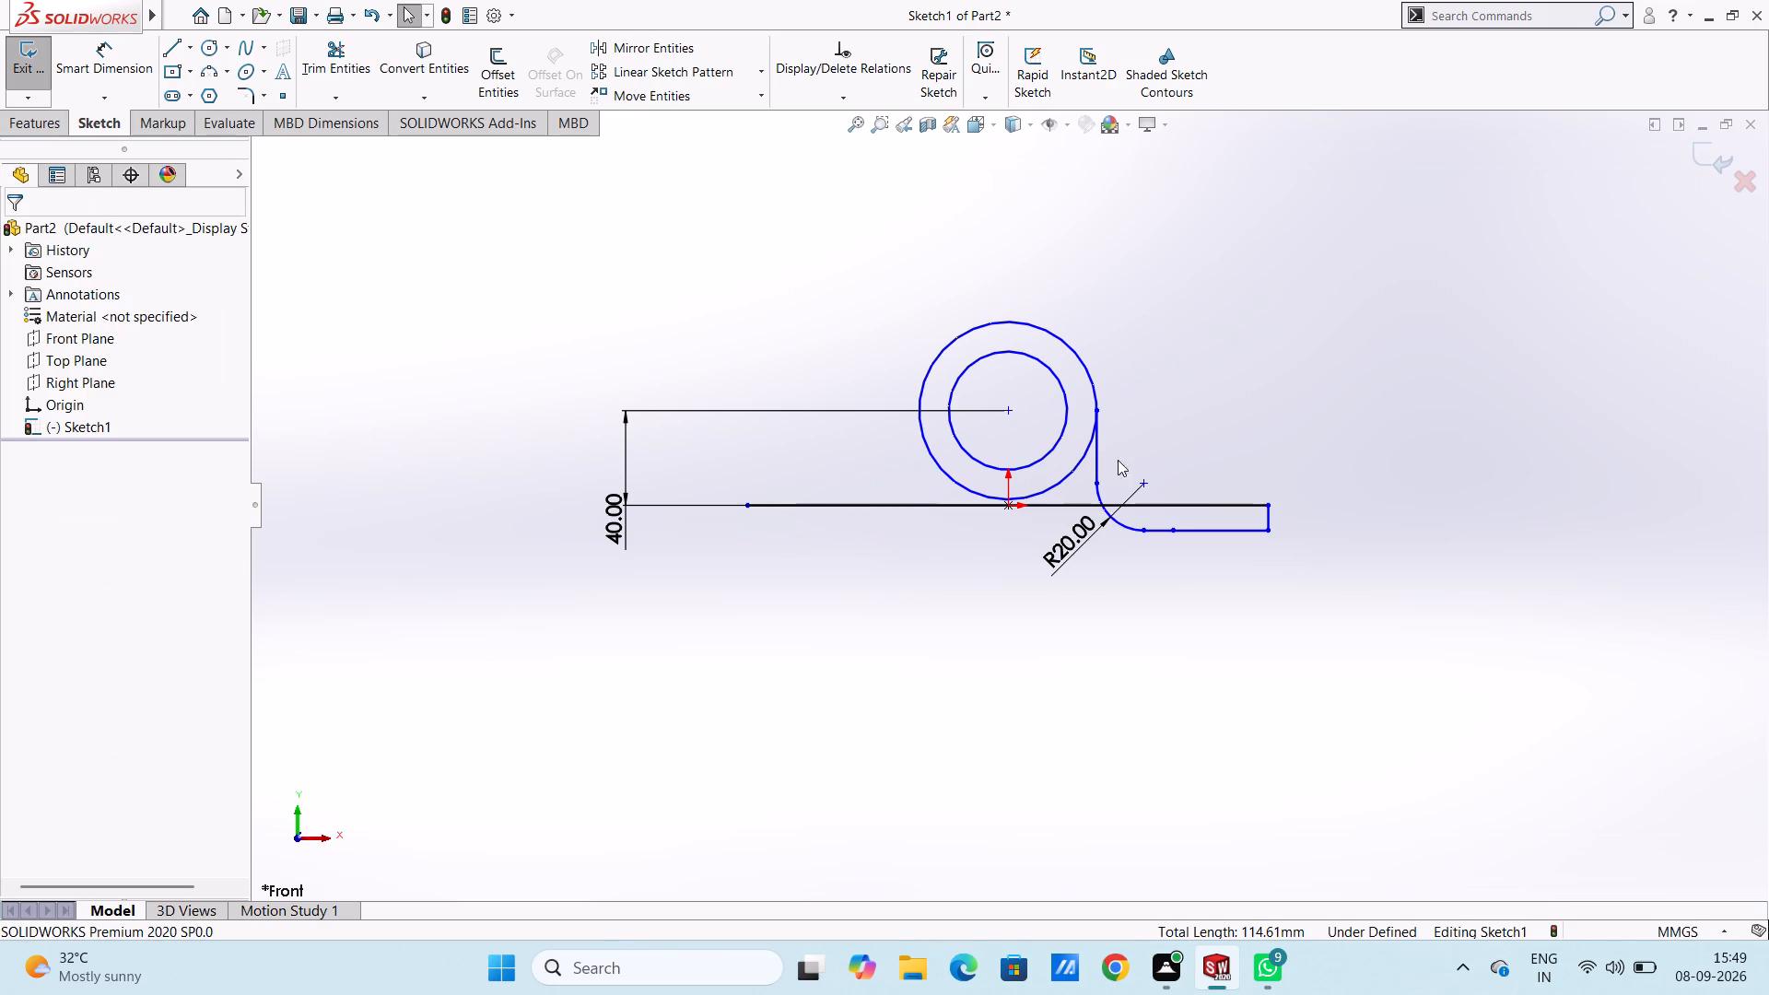
Delete the right side of the profile: the tangent vertical line, the R20 fillet arc, both lower horizontal segments and the short end line.
{"action": "left_click", "coordinate": [1095, 457]}
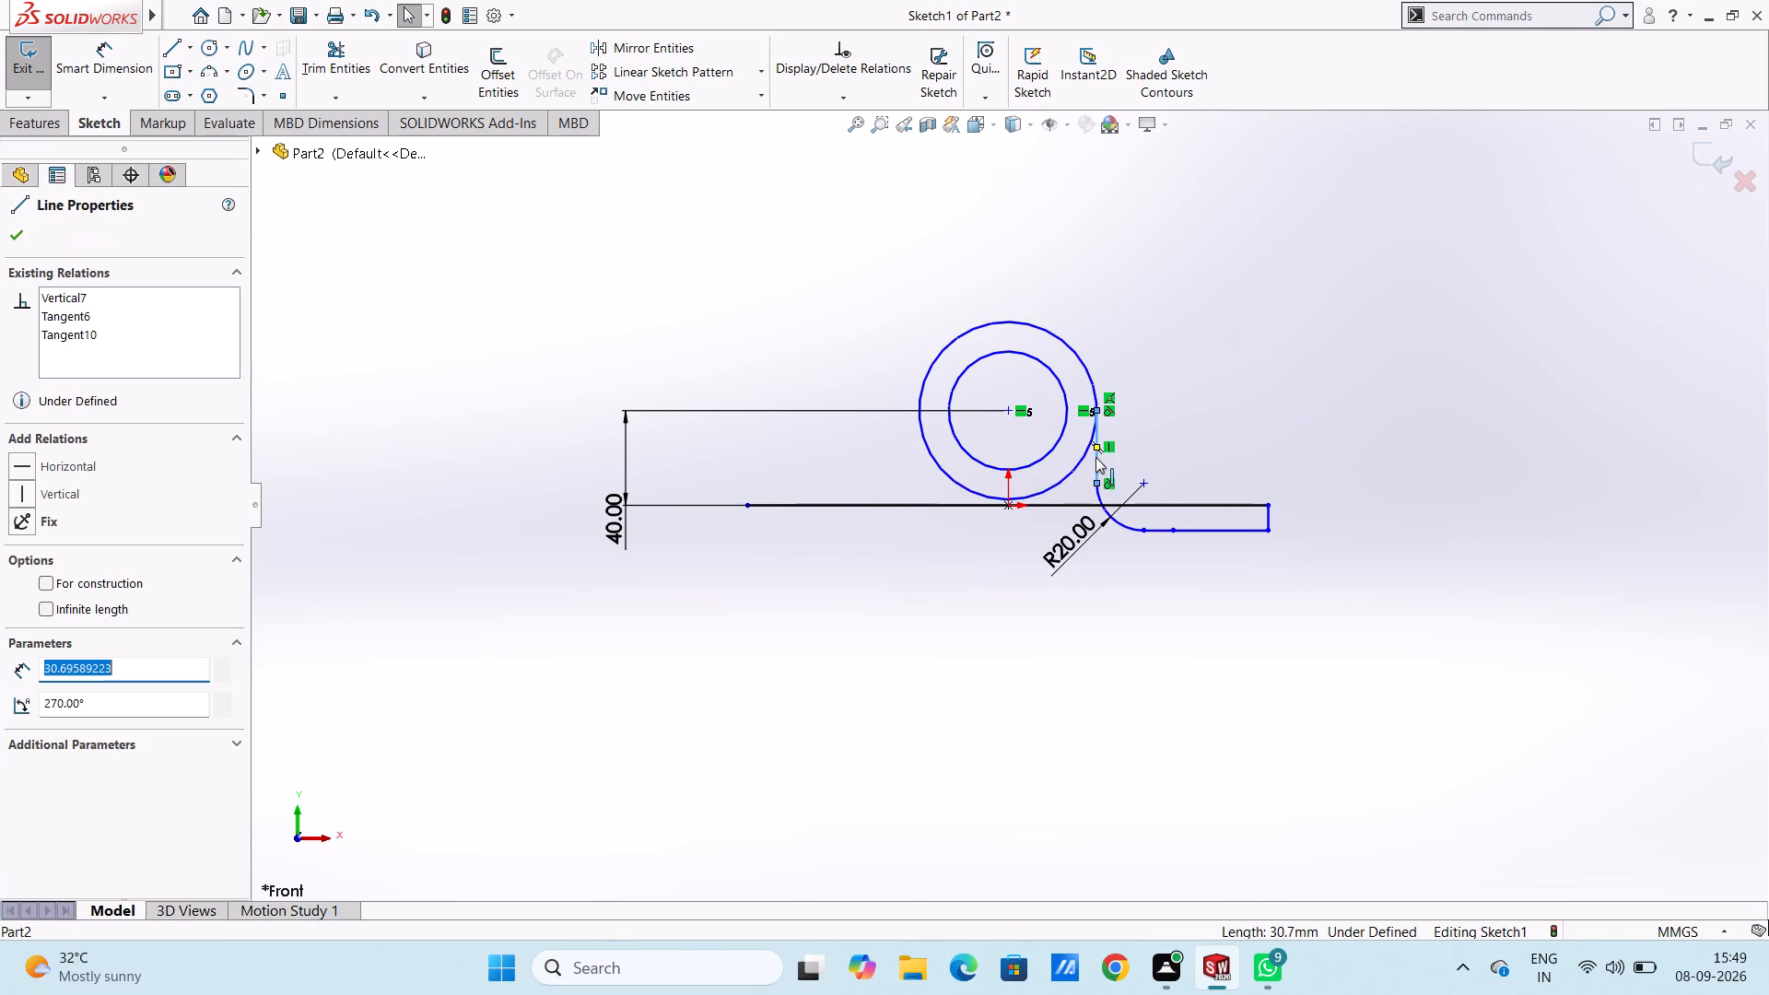
{"action": "left_click", "coordinate": [1097, 497], "text": "ctrl"}
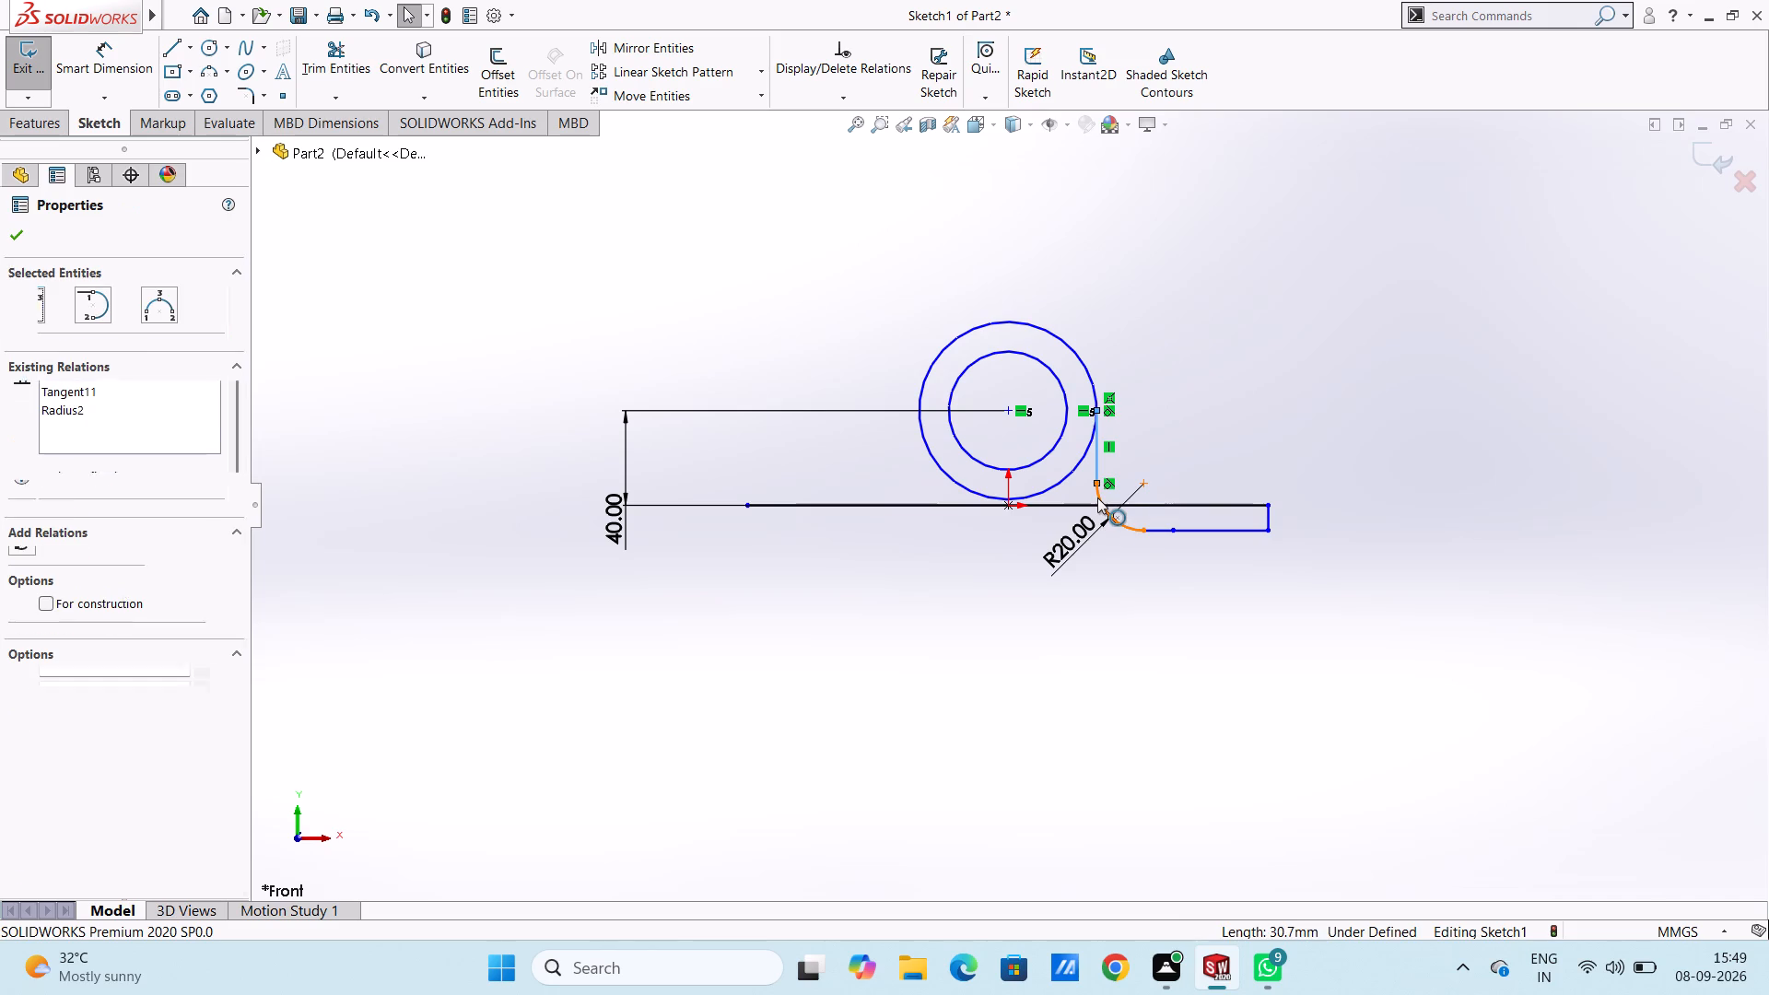
{"action": "left_click", "coordinate": [1182, 535], "text": "ctrl"}
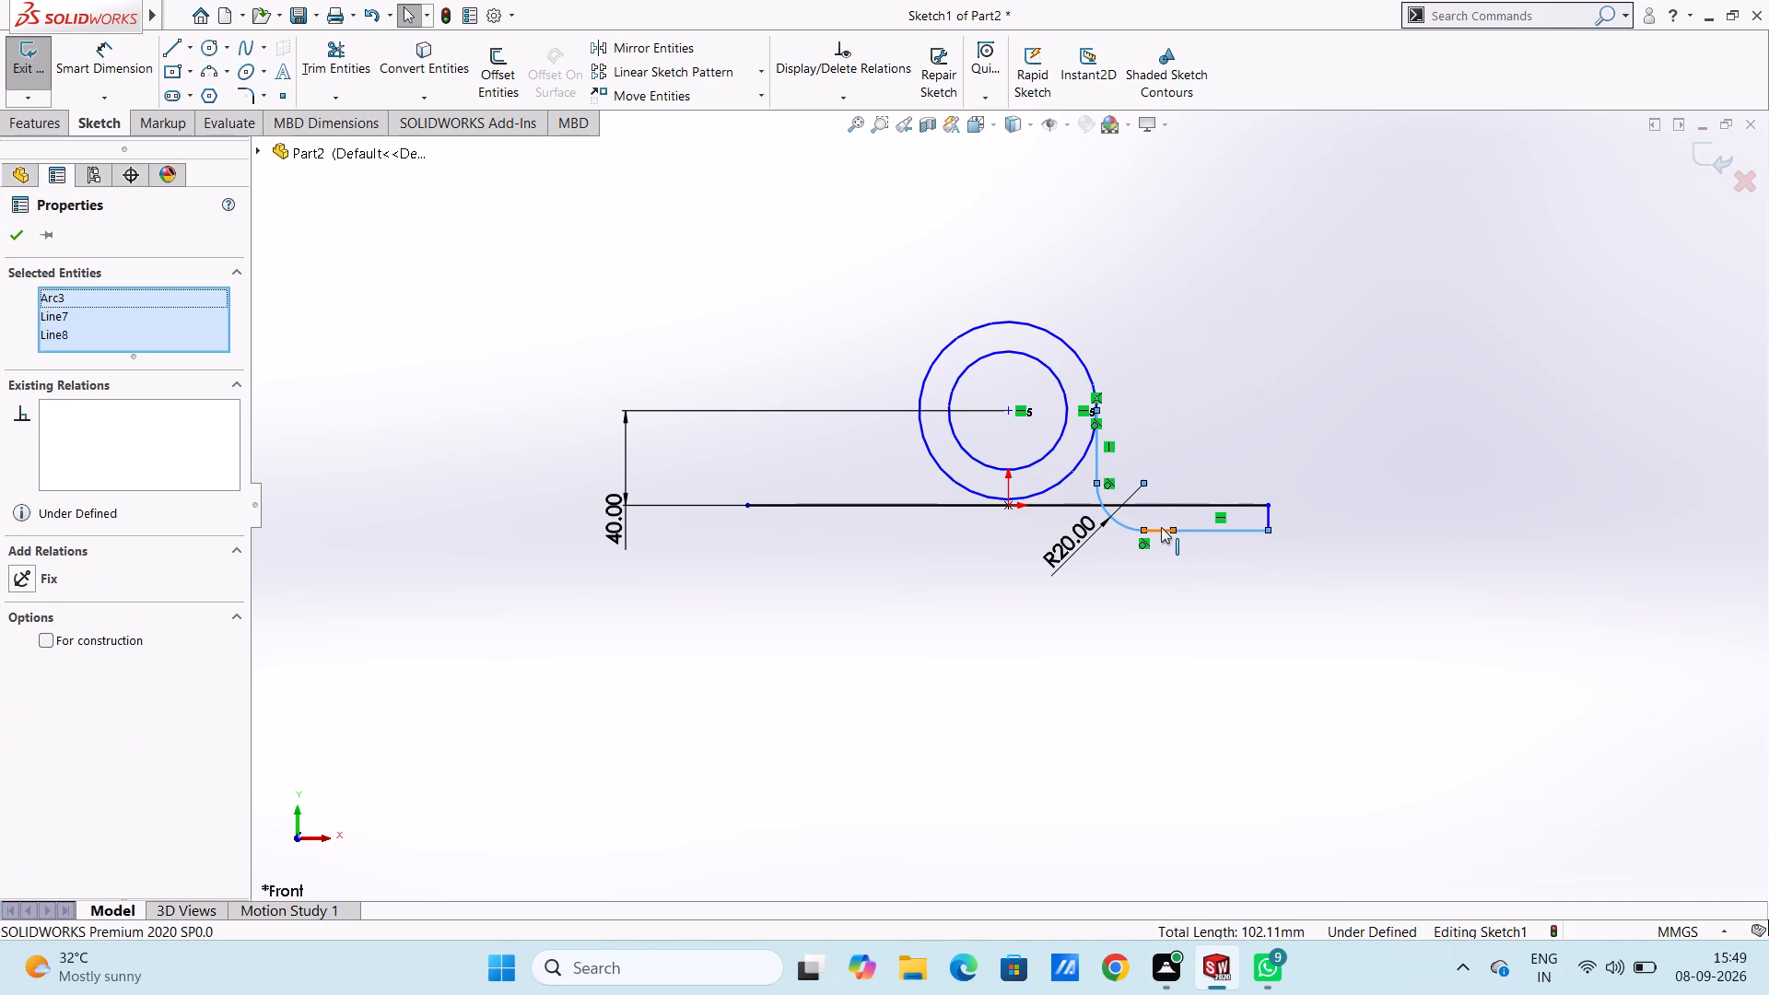
{"action": "left_click", "coordinate": [1160, 528], "text": "ctrl"}
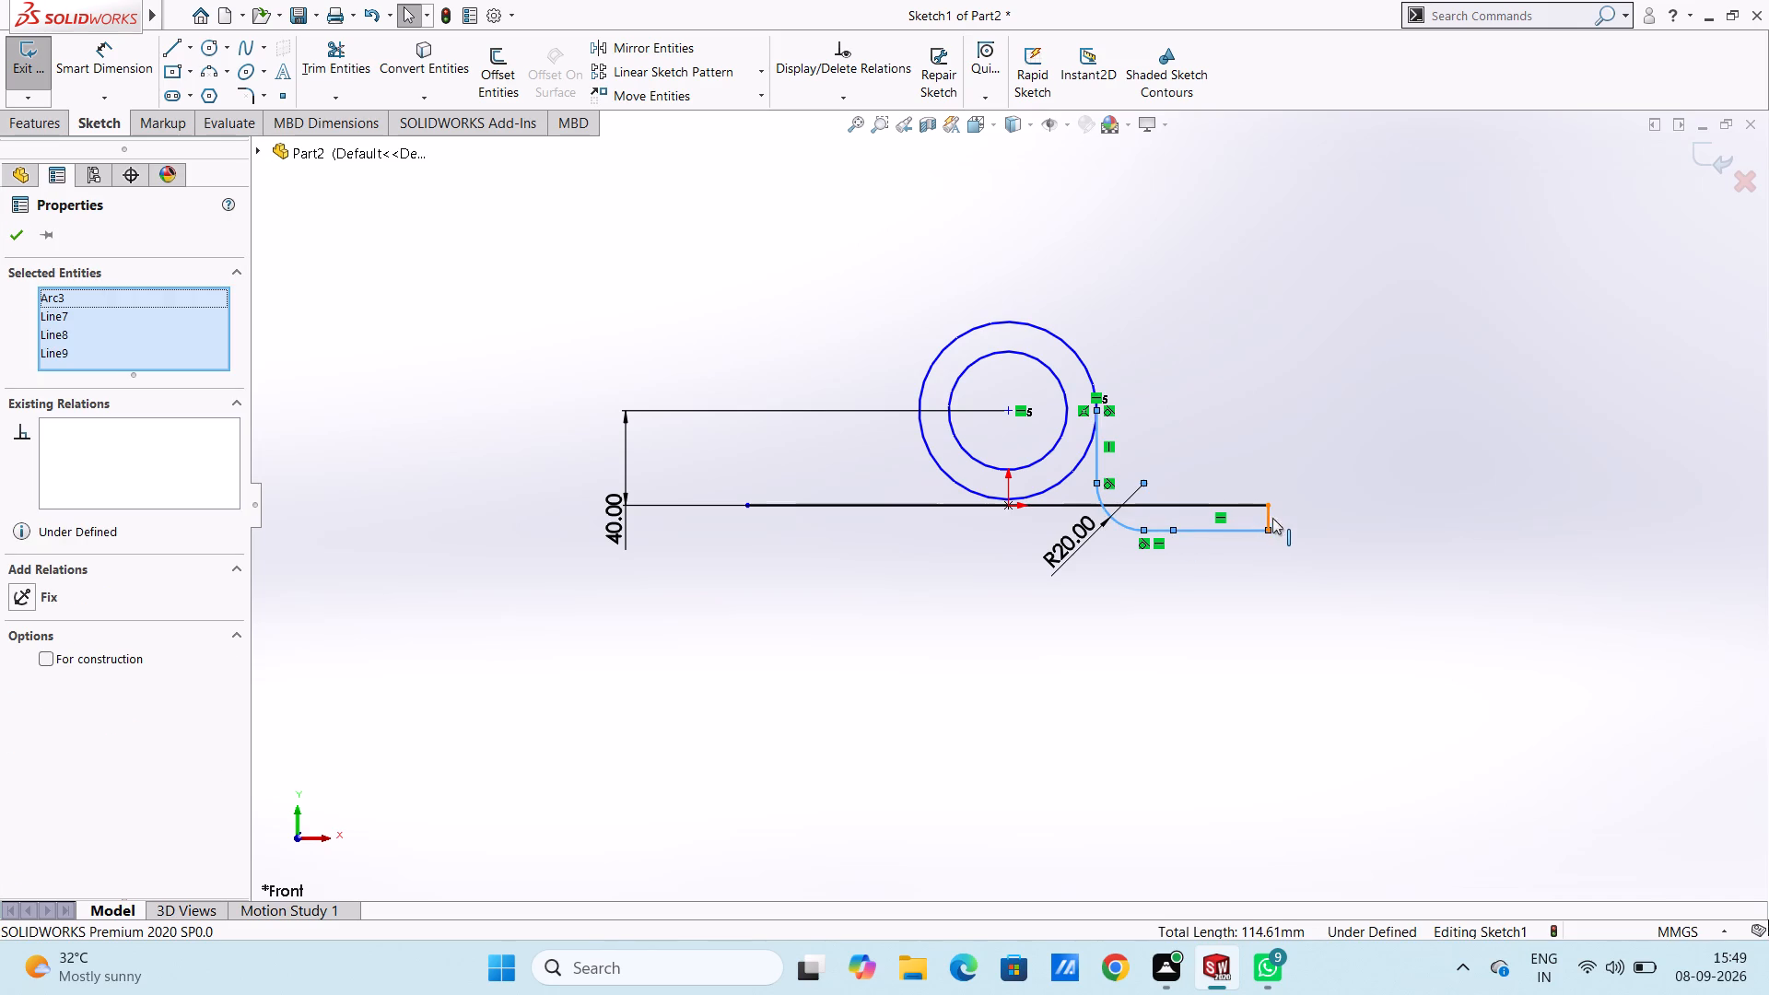
{"action": "left_click", "coordinate": [1269, 521], "text": "ctrl"}
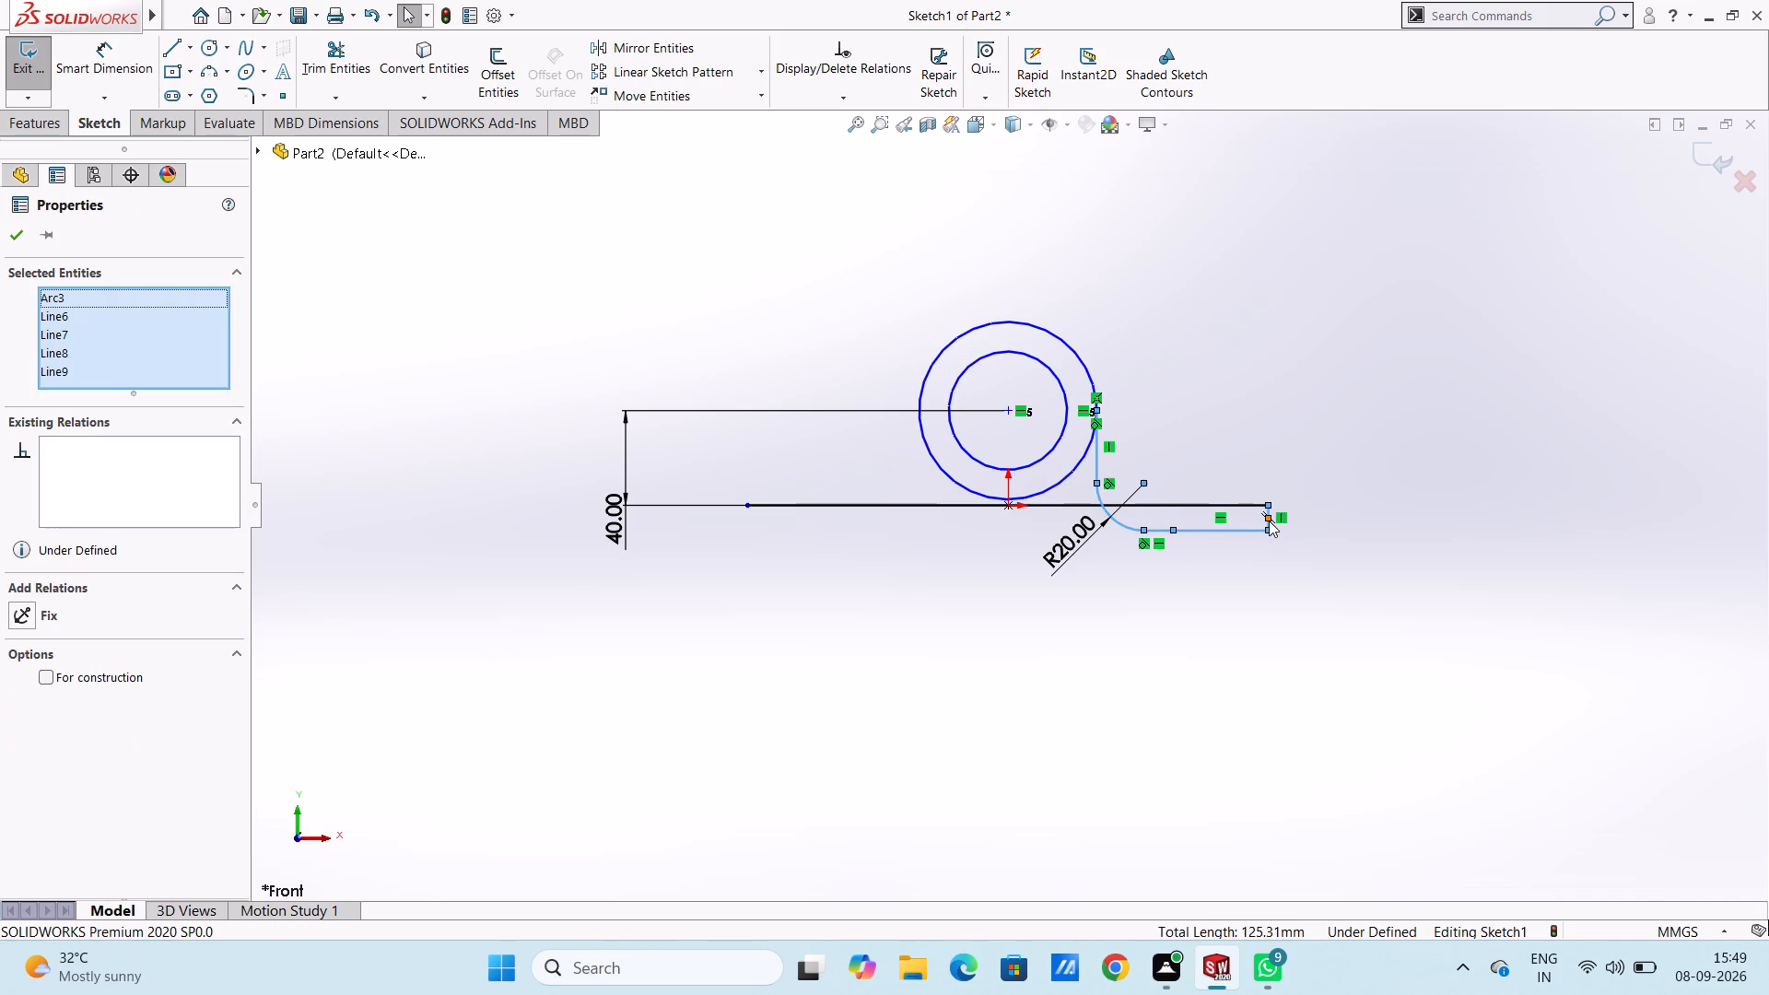
{"action": "key", "text": "Delete"}
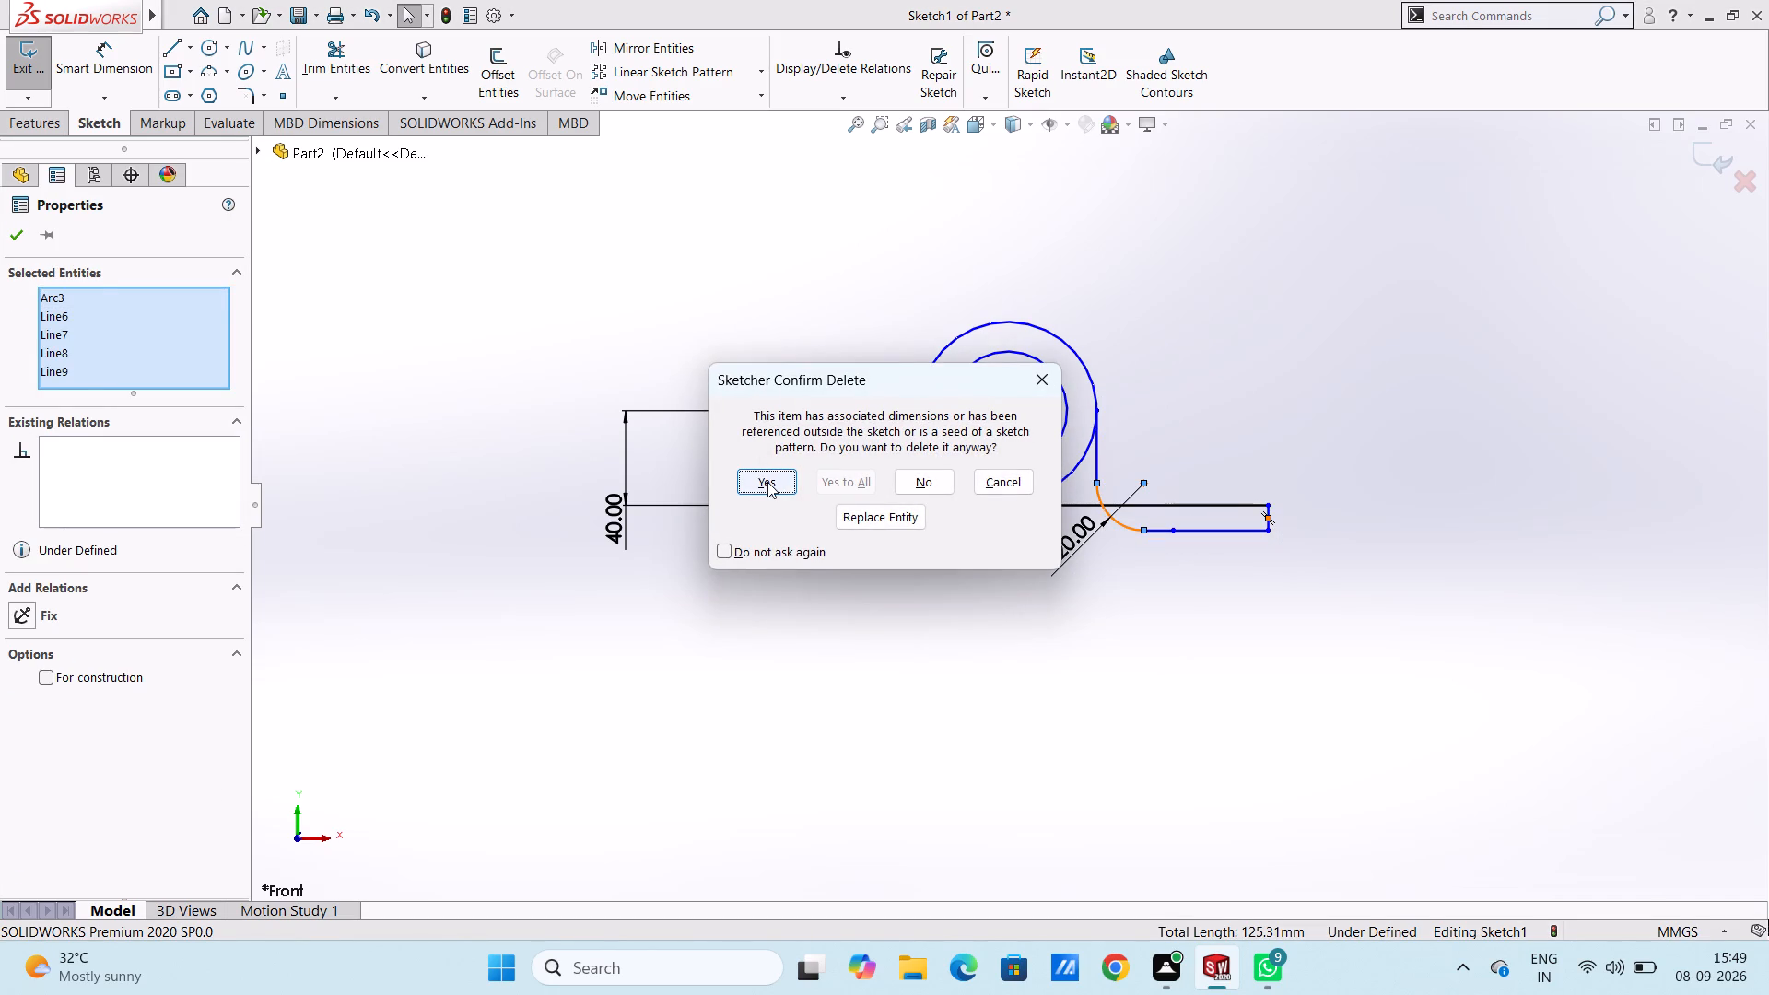
{"action": "left_click", "coordinate": [767, 482]}
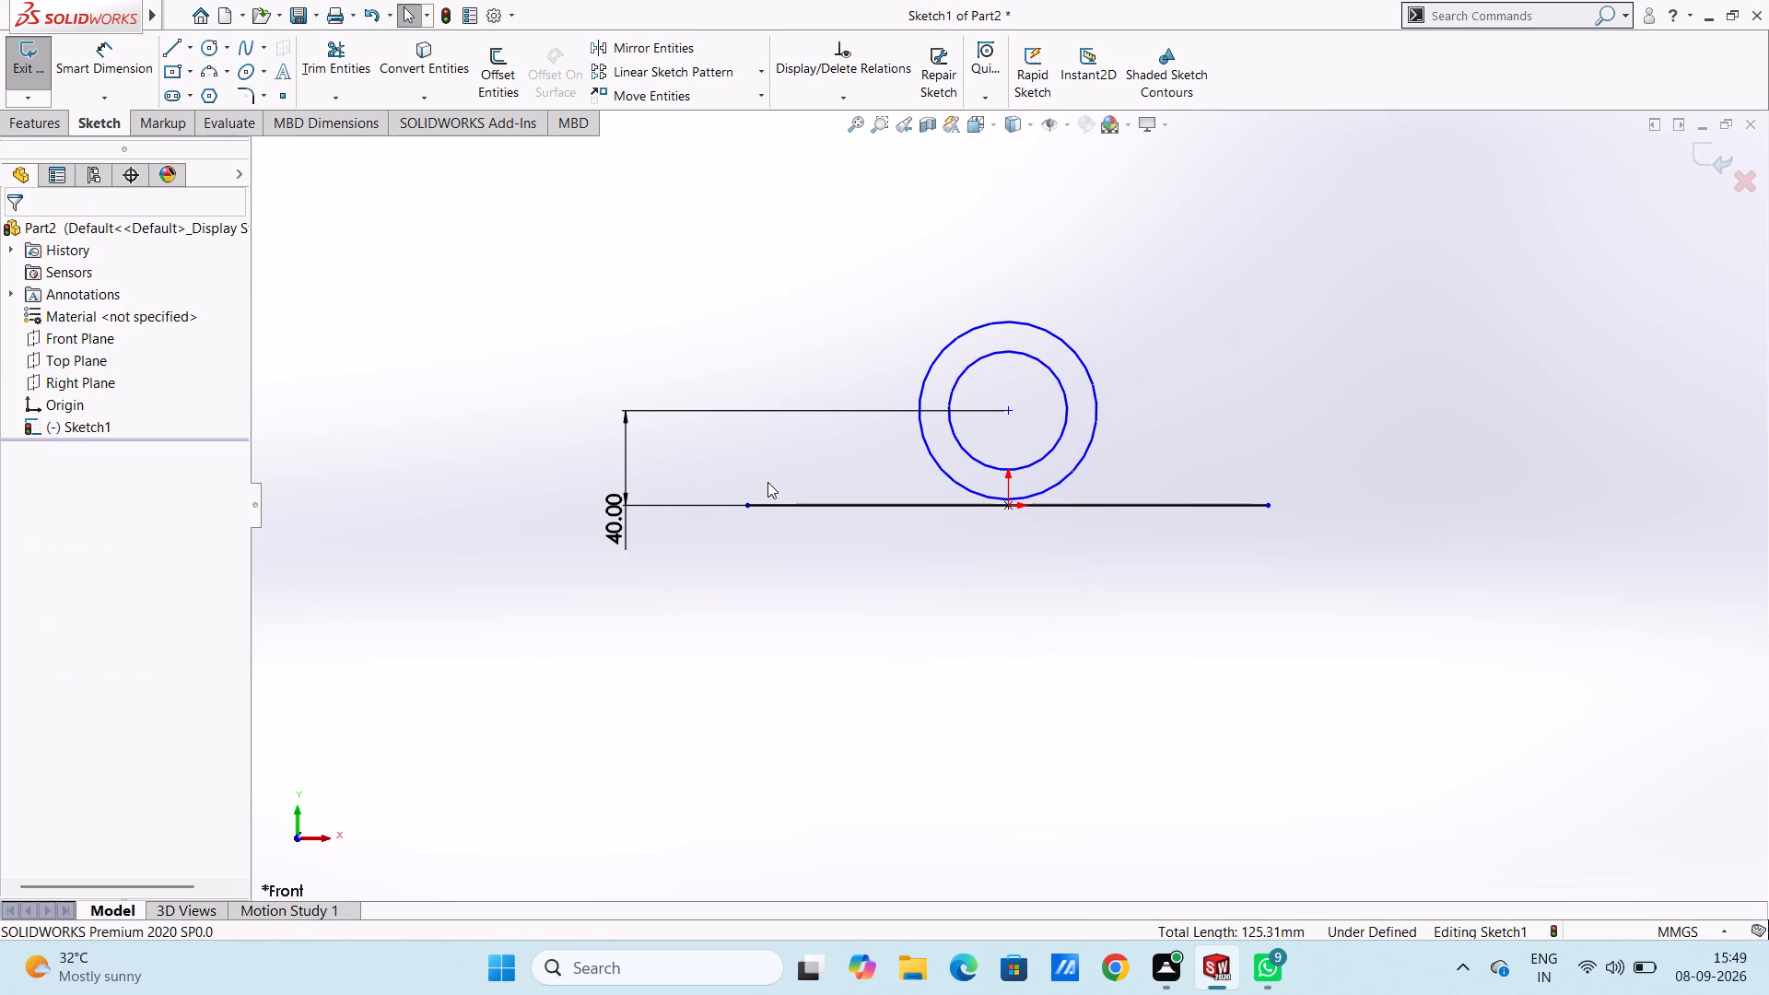
{"action": "key", "text": "Escape"}
Sketch a 20 mm vertical line upward from the base line's right endpoint.
{"action": "left_click", "coordinate": [169, 50]}
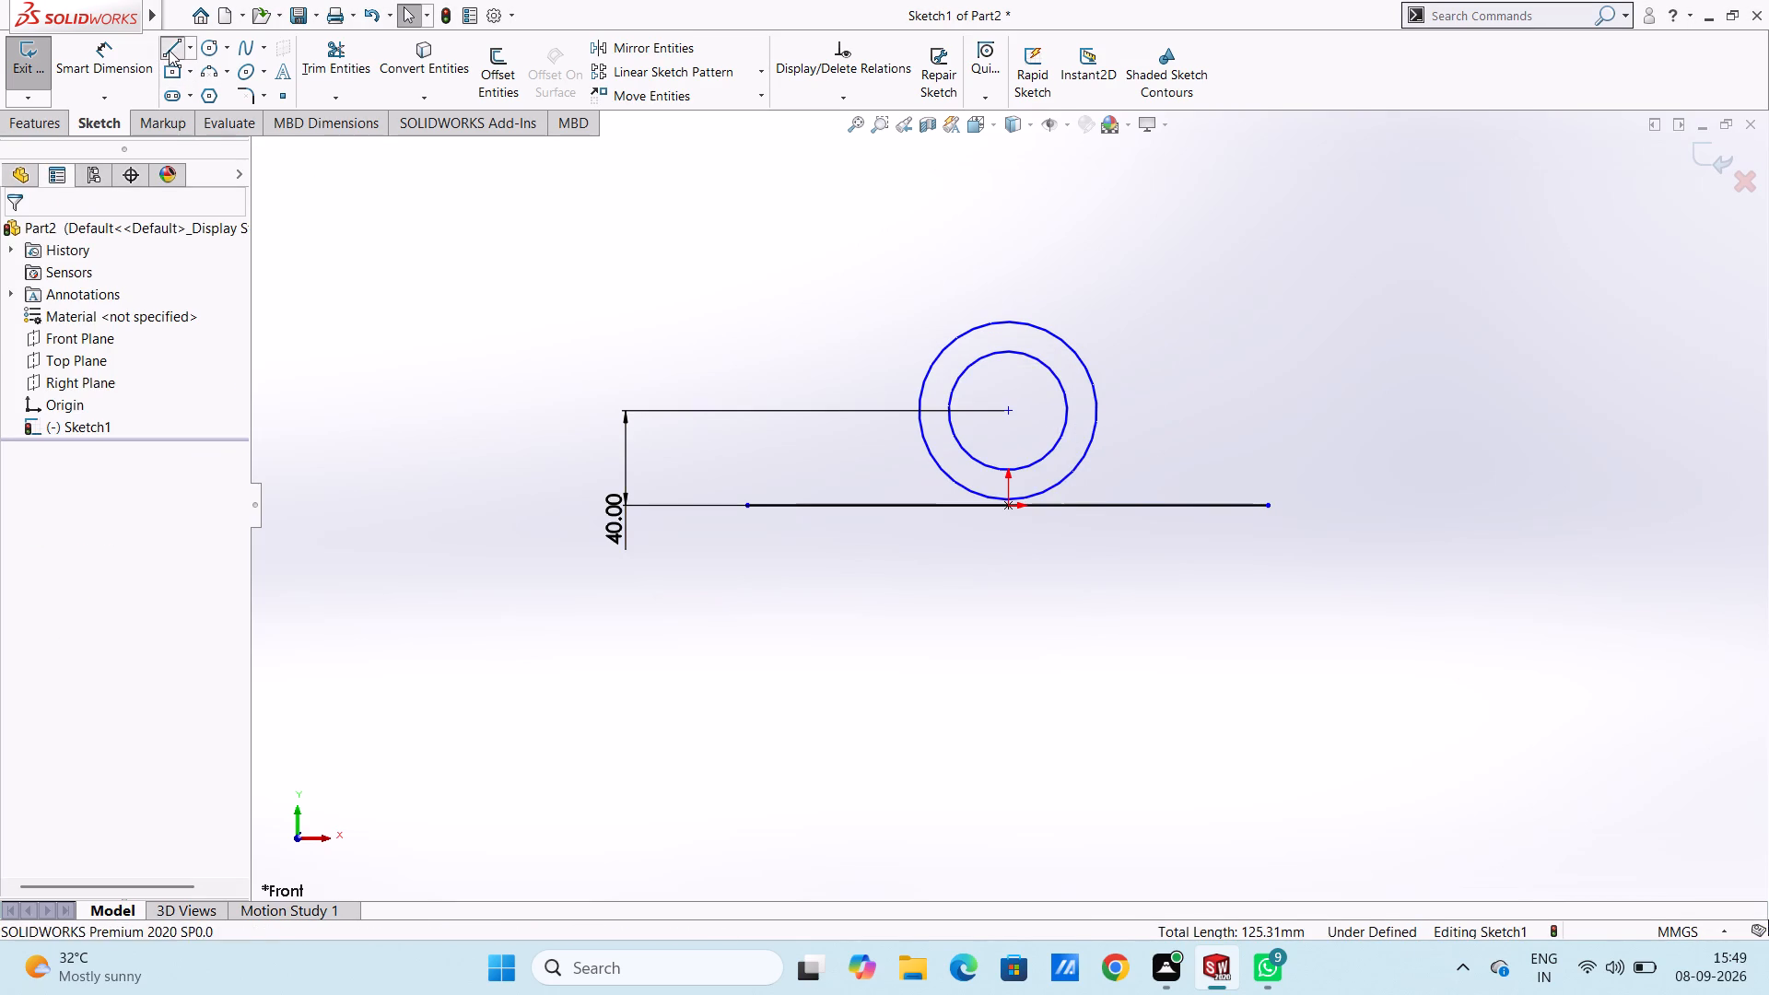
{"action": "left_click", "coordinate": [1270, 506]}
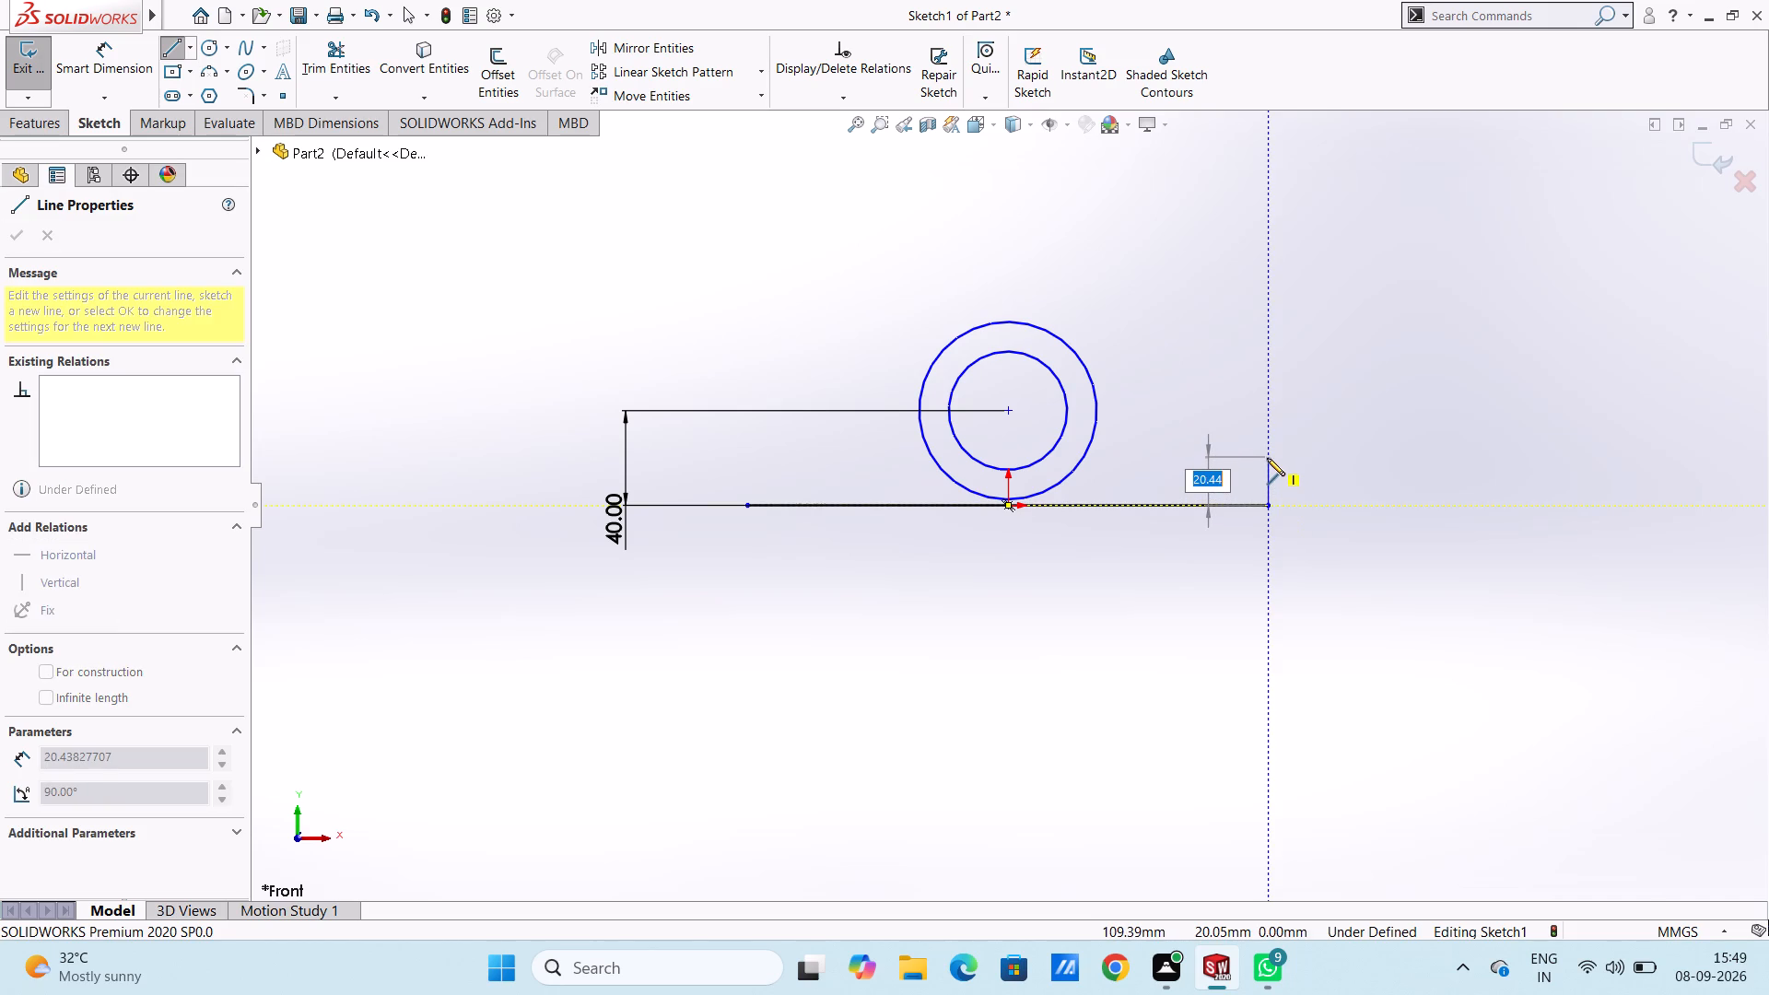
{"action": "type", "text": "20"}
{"action": "key", "text": "Return"}
{"action": "key", "text": "Escape"}
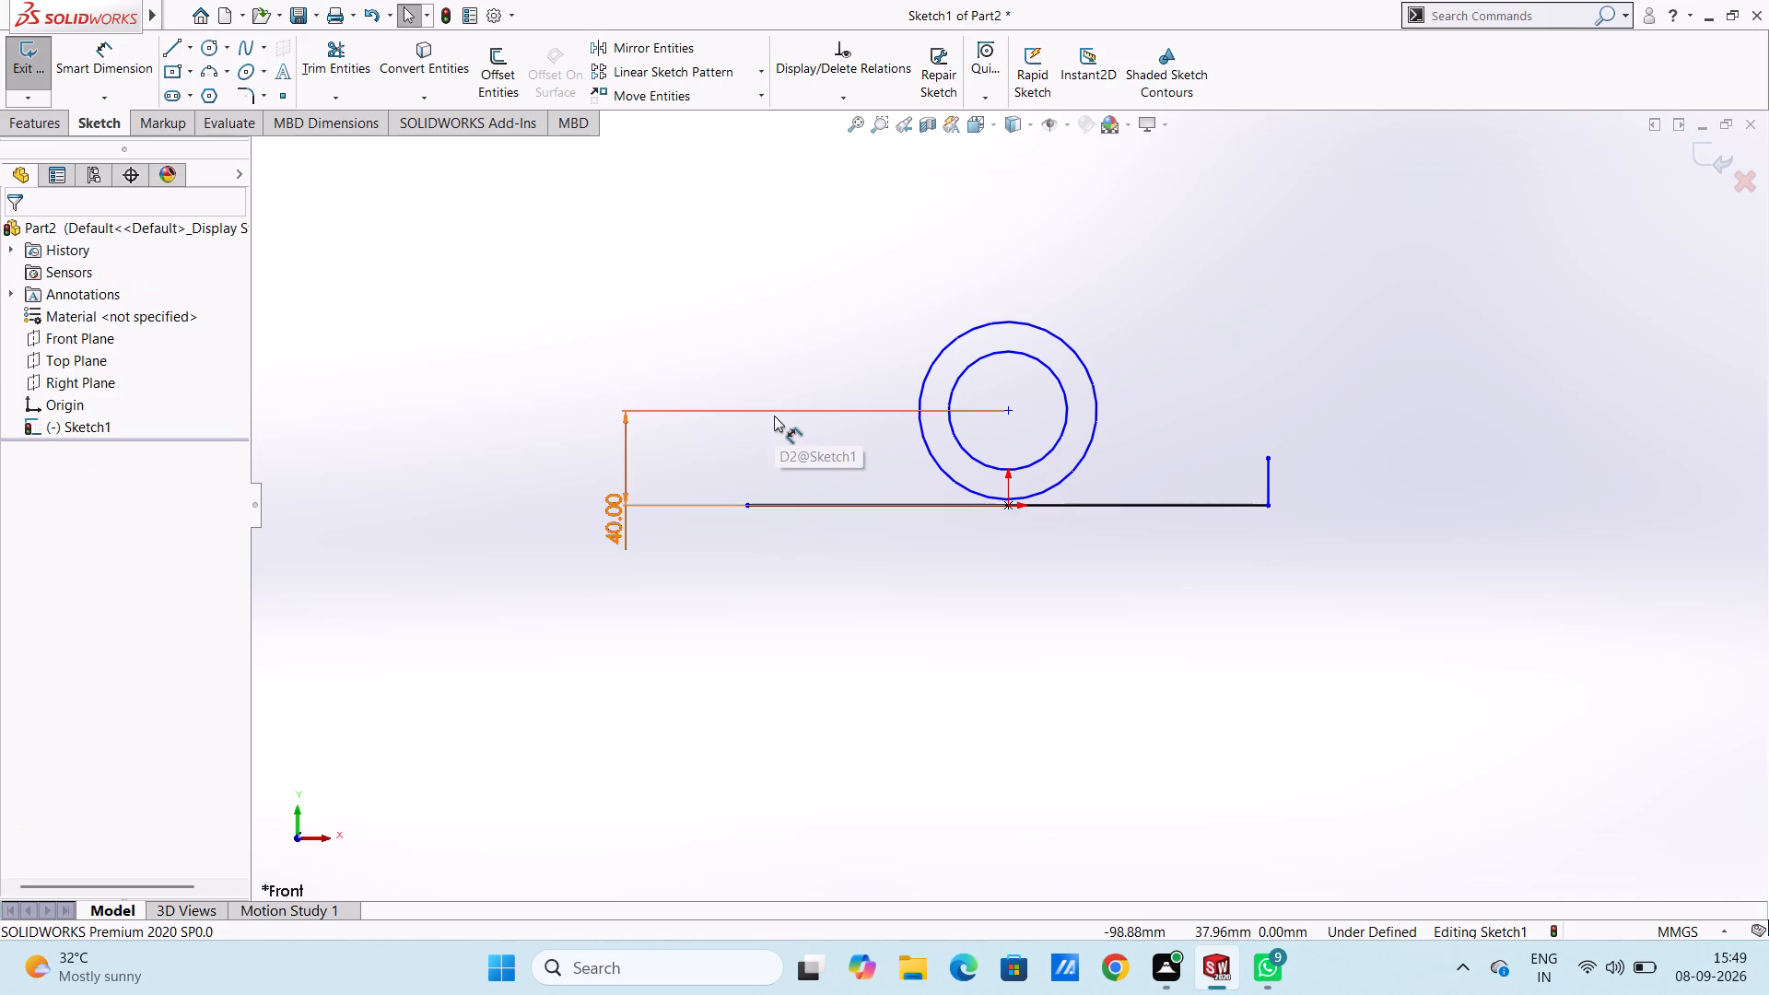
Sketch a 20 mm vertical line upward from the base line's left endpoint.
{"action": "key", "text": "l"}
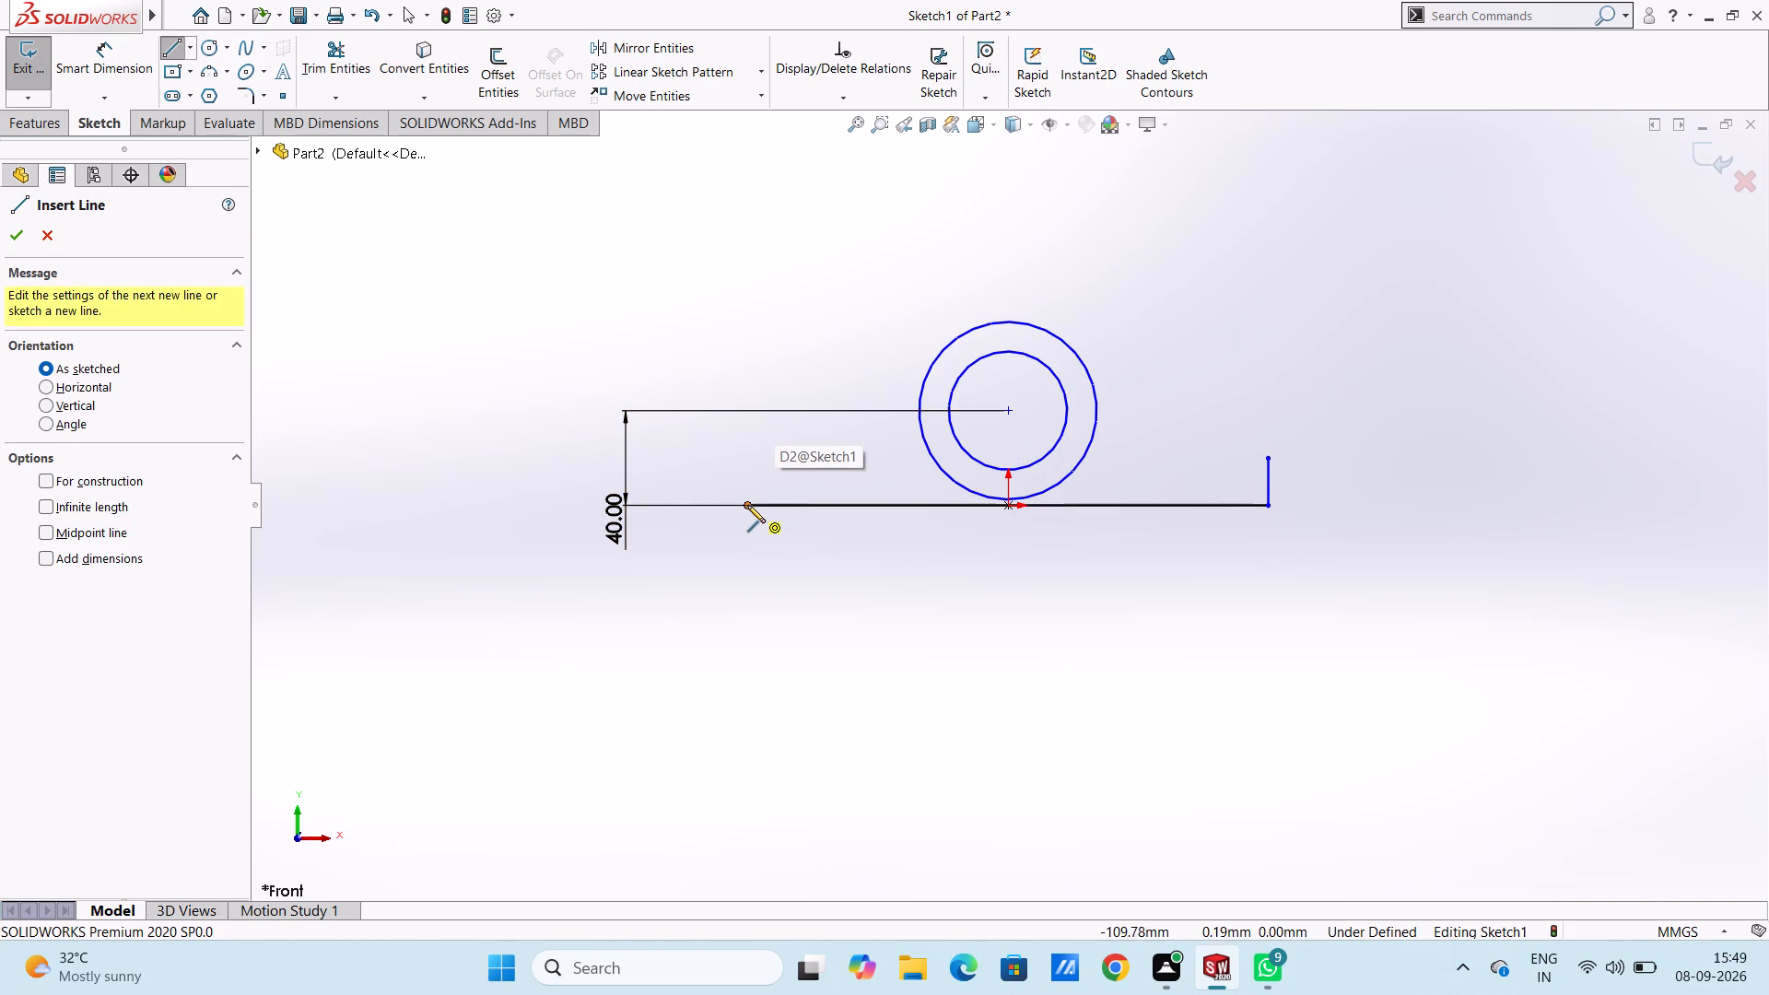
{"action": "left_click", "coordinate": [747, 504]}
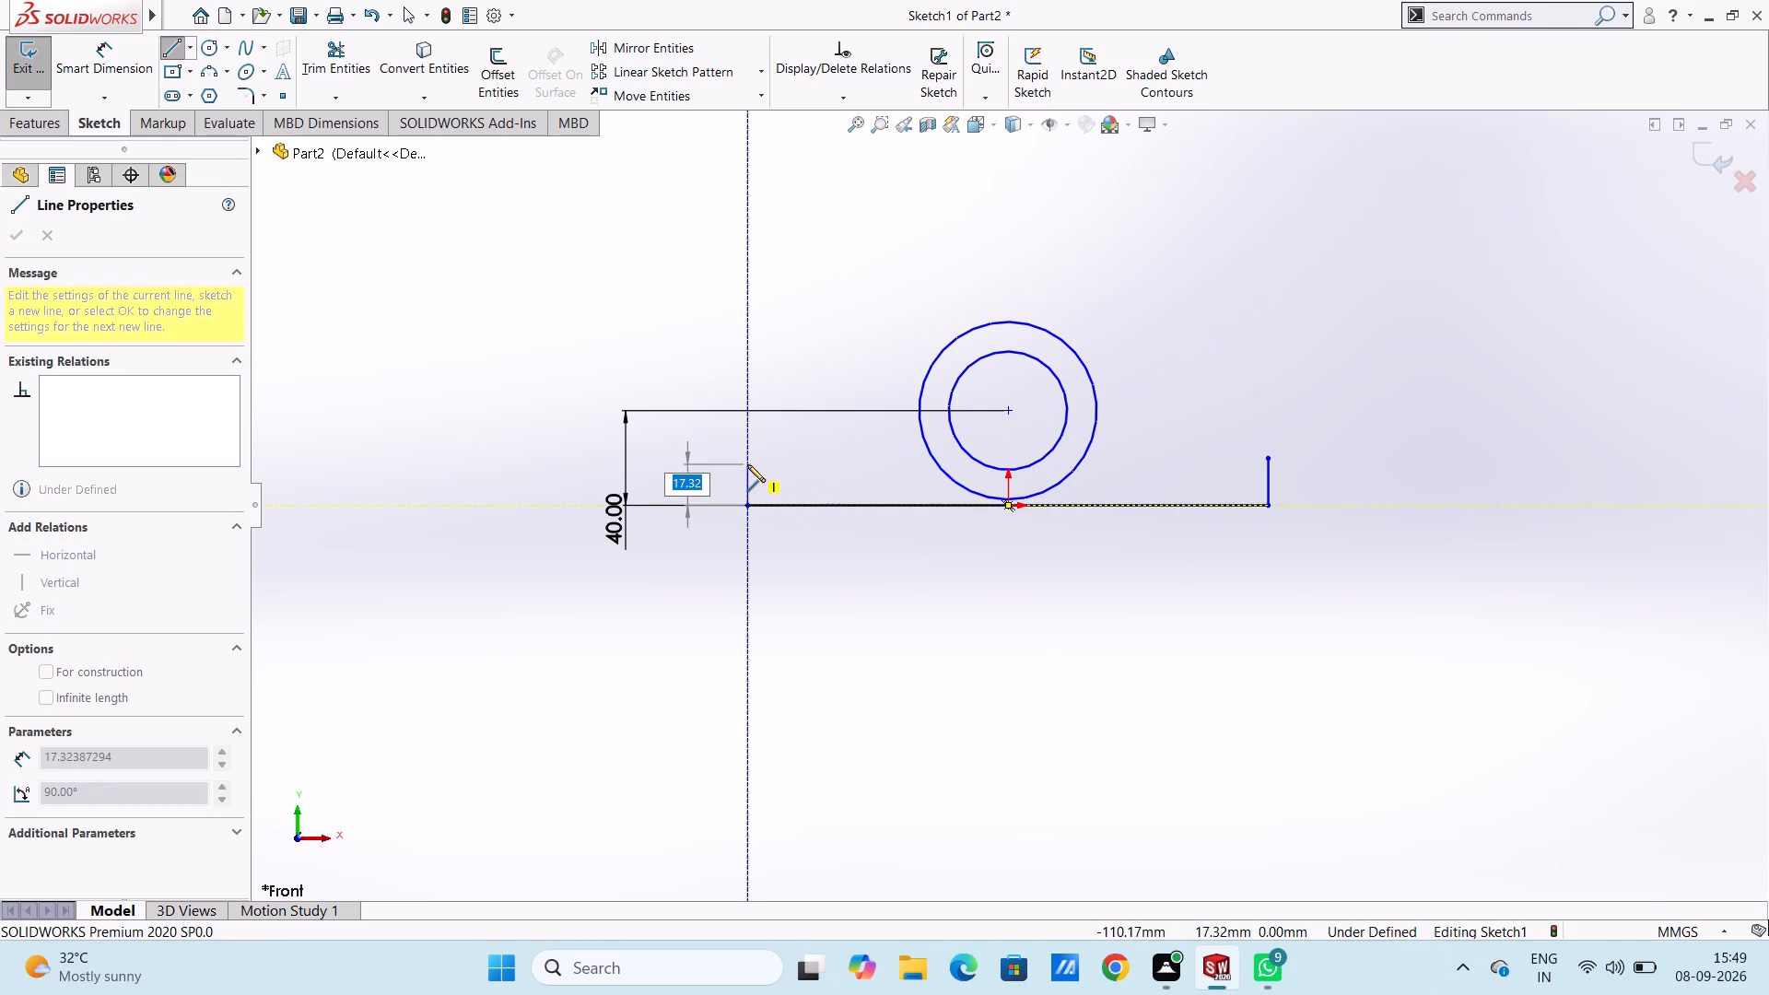
{"action": "type", "text": "20"}
{"action": "key", "text": "Return"}
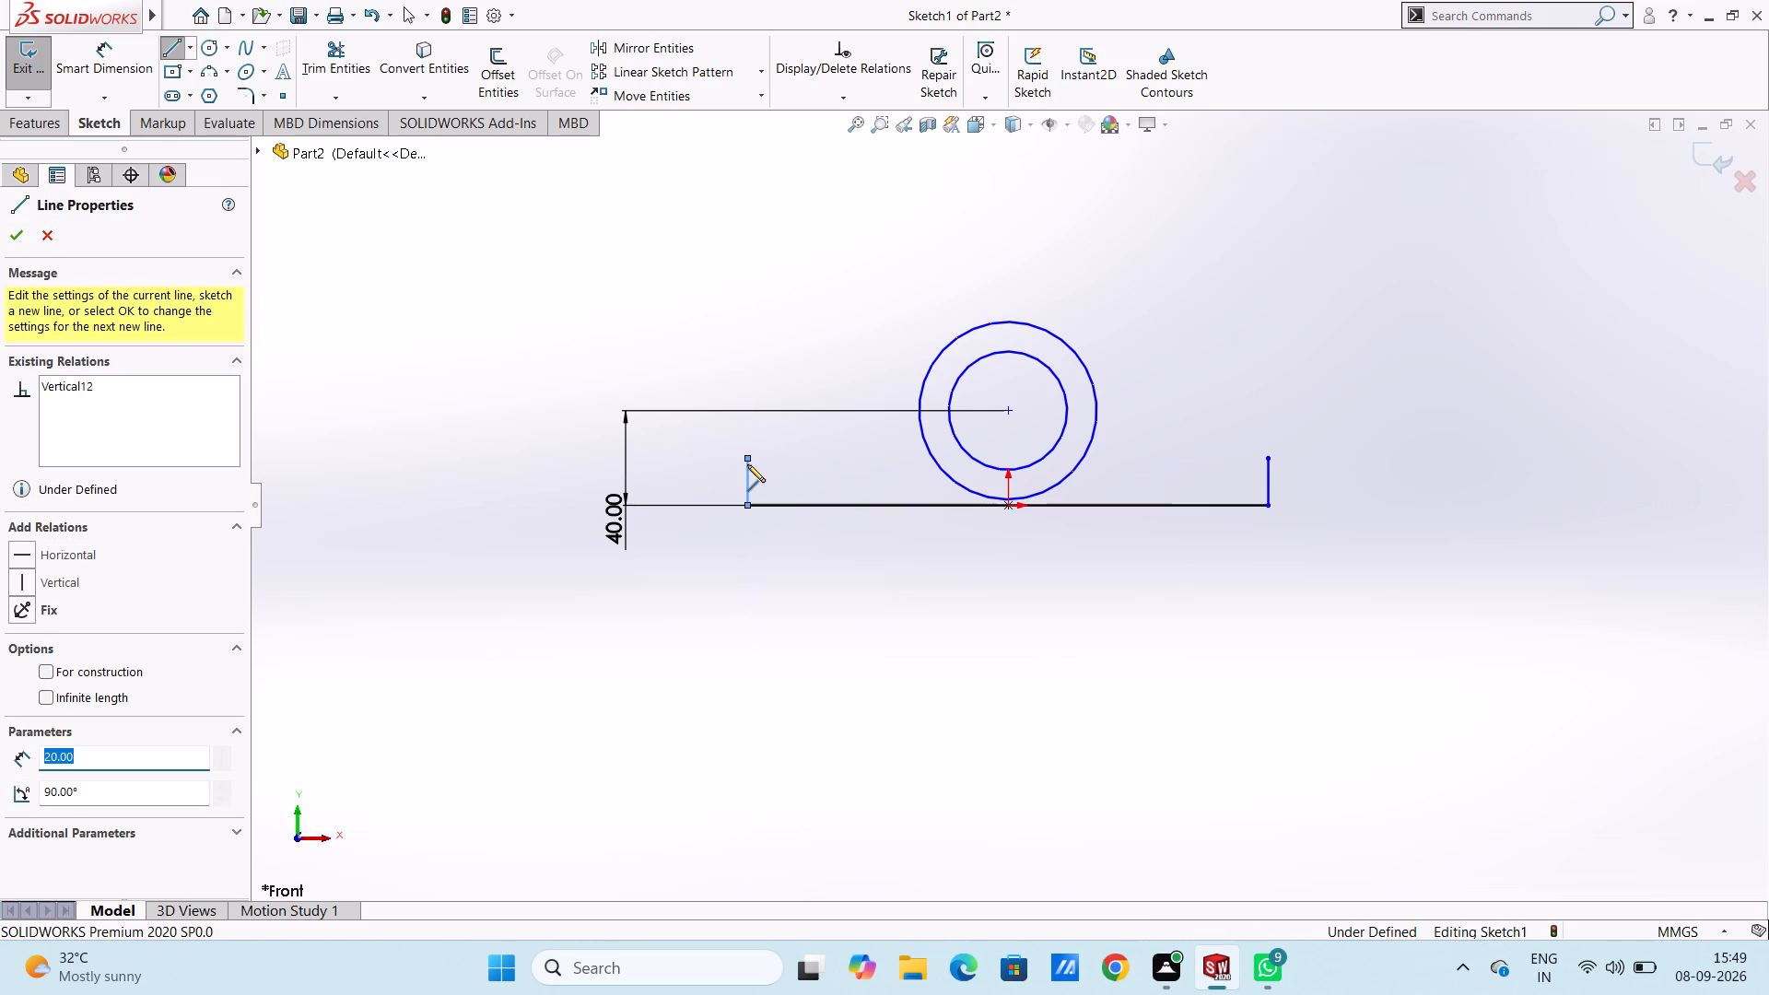
{"action": "key", "text": "Escape"}
{"action": "key", "text": "Escape"}
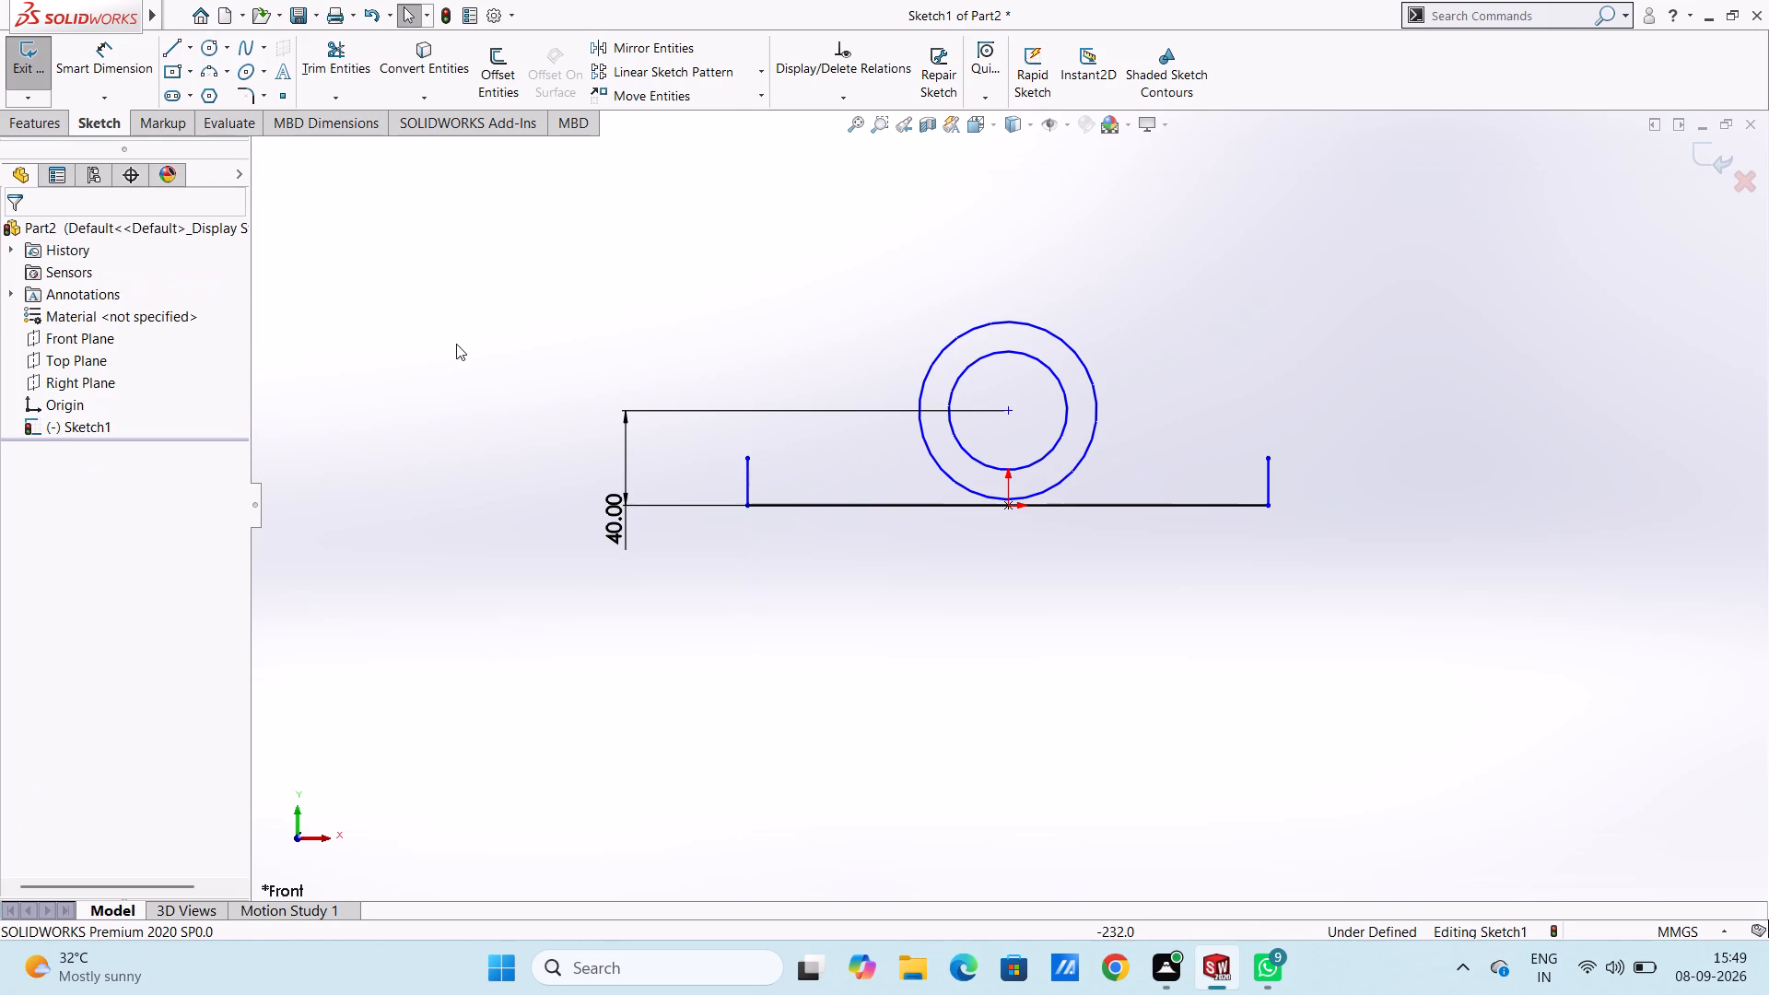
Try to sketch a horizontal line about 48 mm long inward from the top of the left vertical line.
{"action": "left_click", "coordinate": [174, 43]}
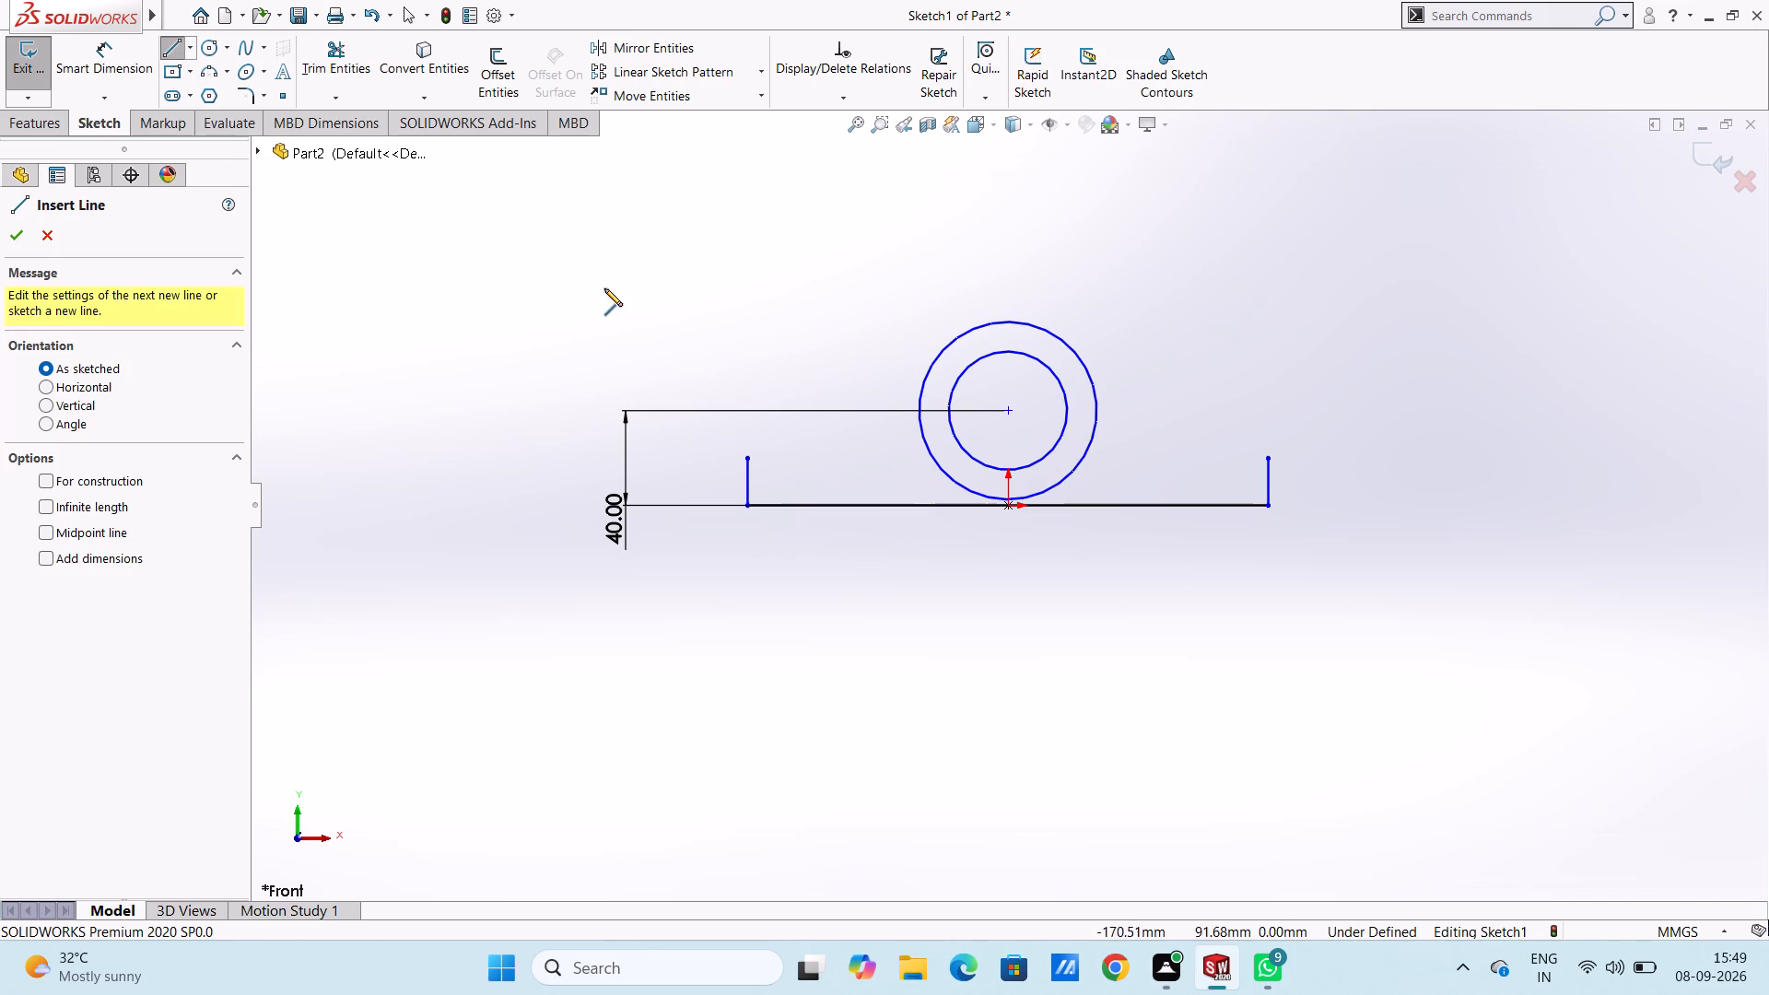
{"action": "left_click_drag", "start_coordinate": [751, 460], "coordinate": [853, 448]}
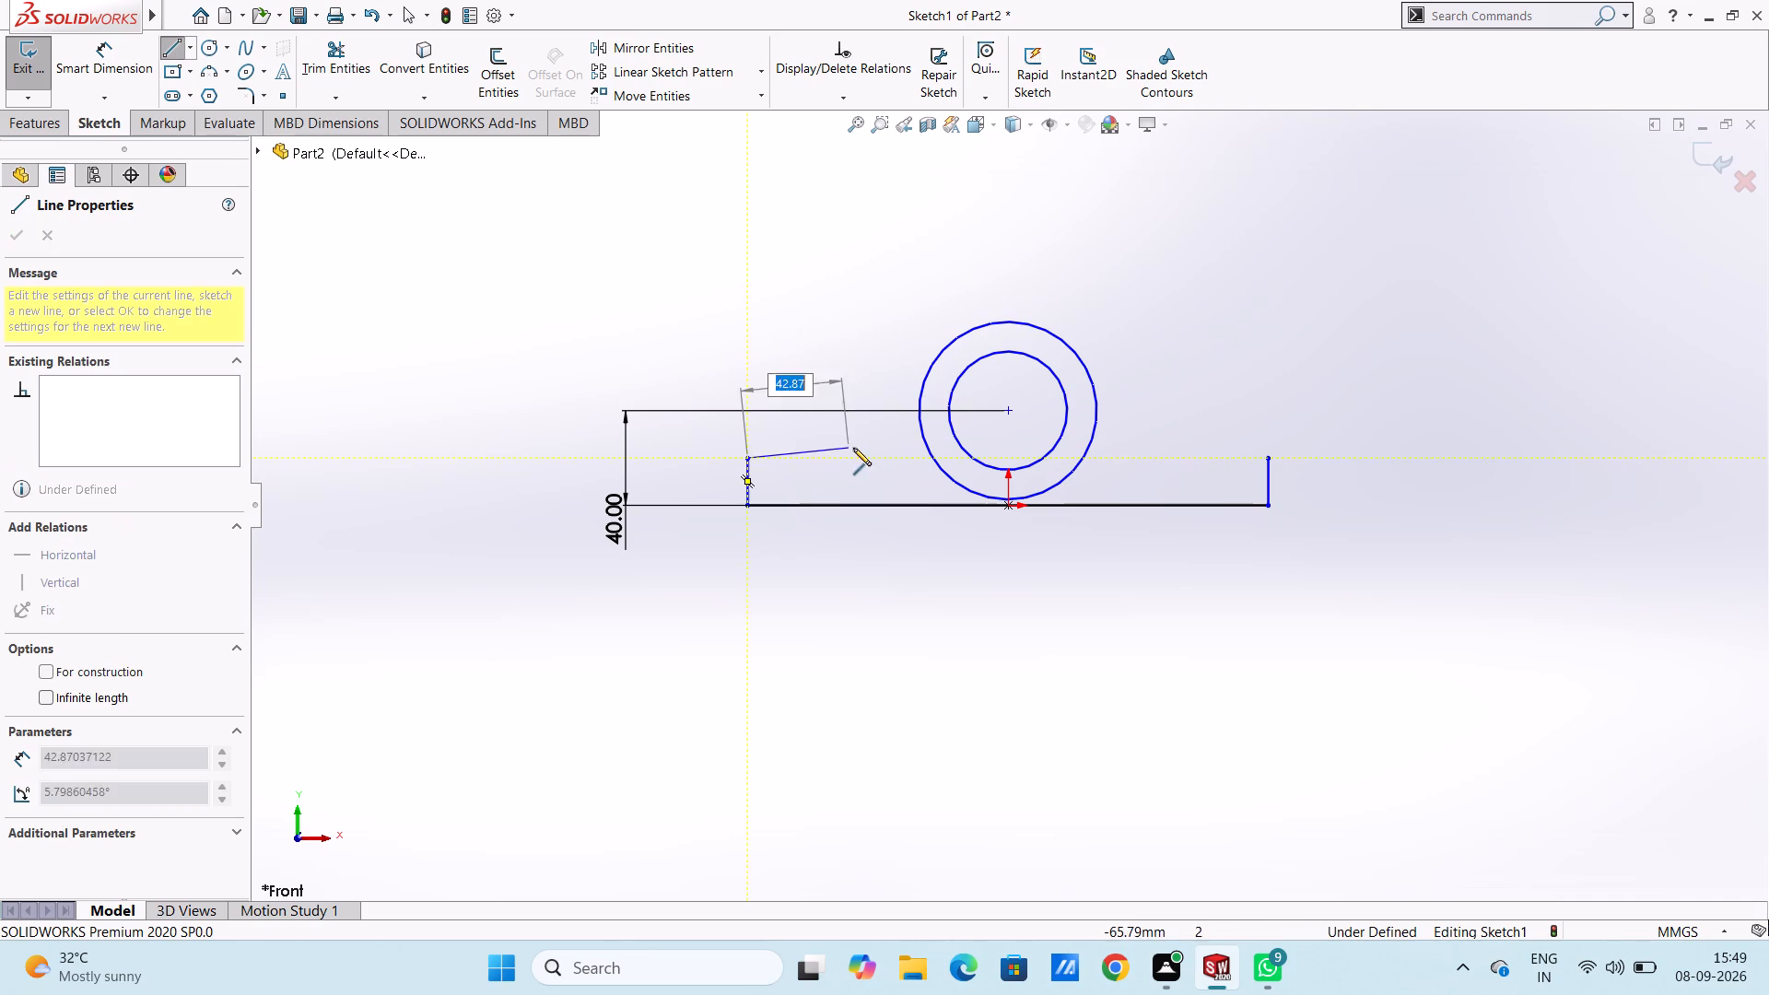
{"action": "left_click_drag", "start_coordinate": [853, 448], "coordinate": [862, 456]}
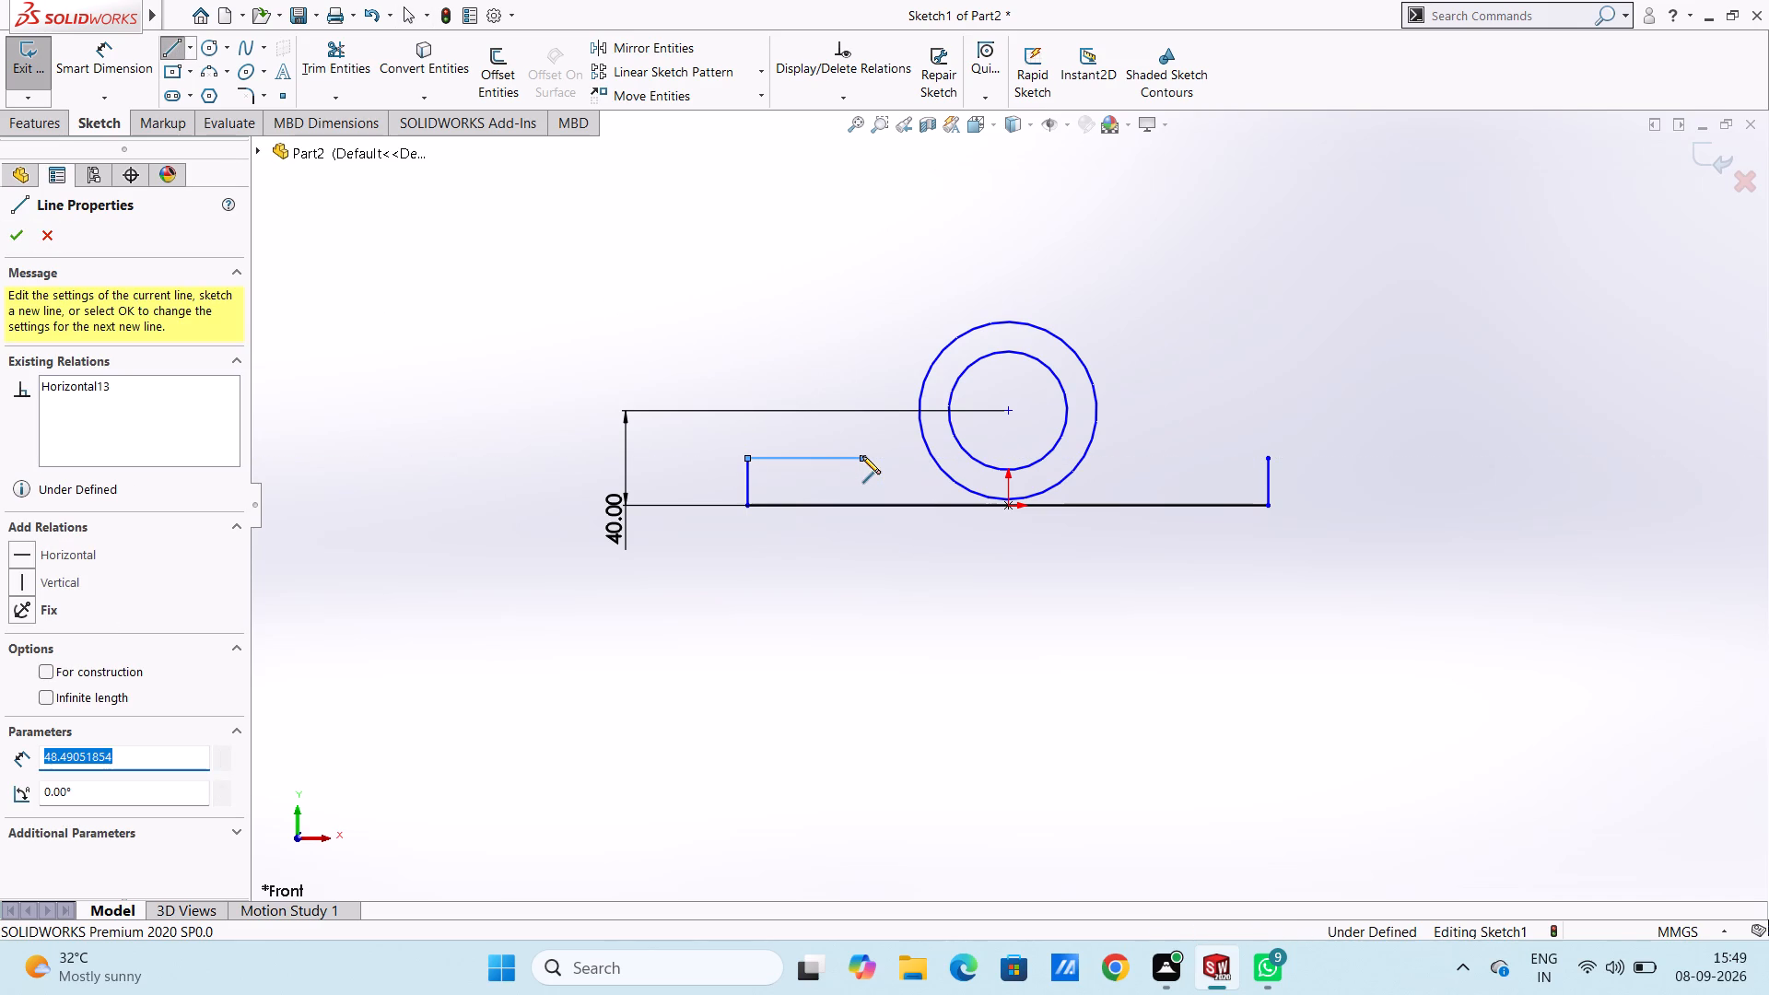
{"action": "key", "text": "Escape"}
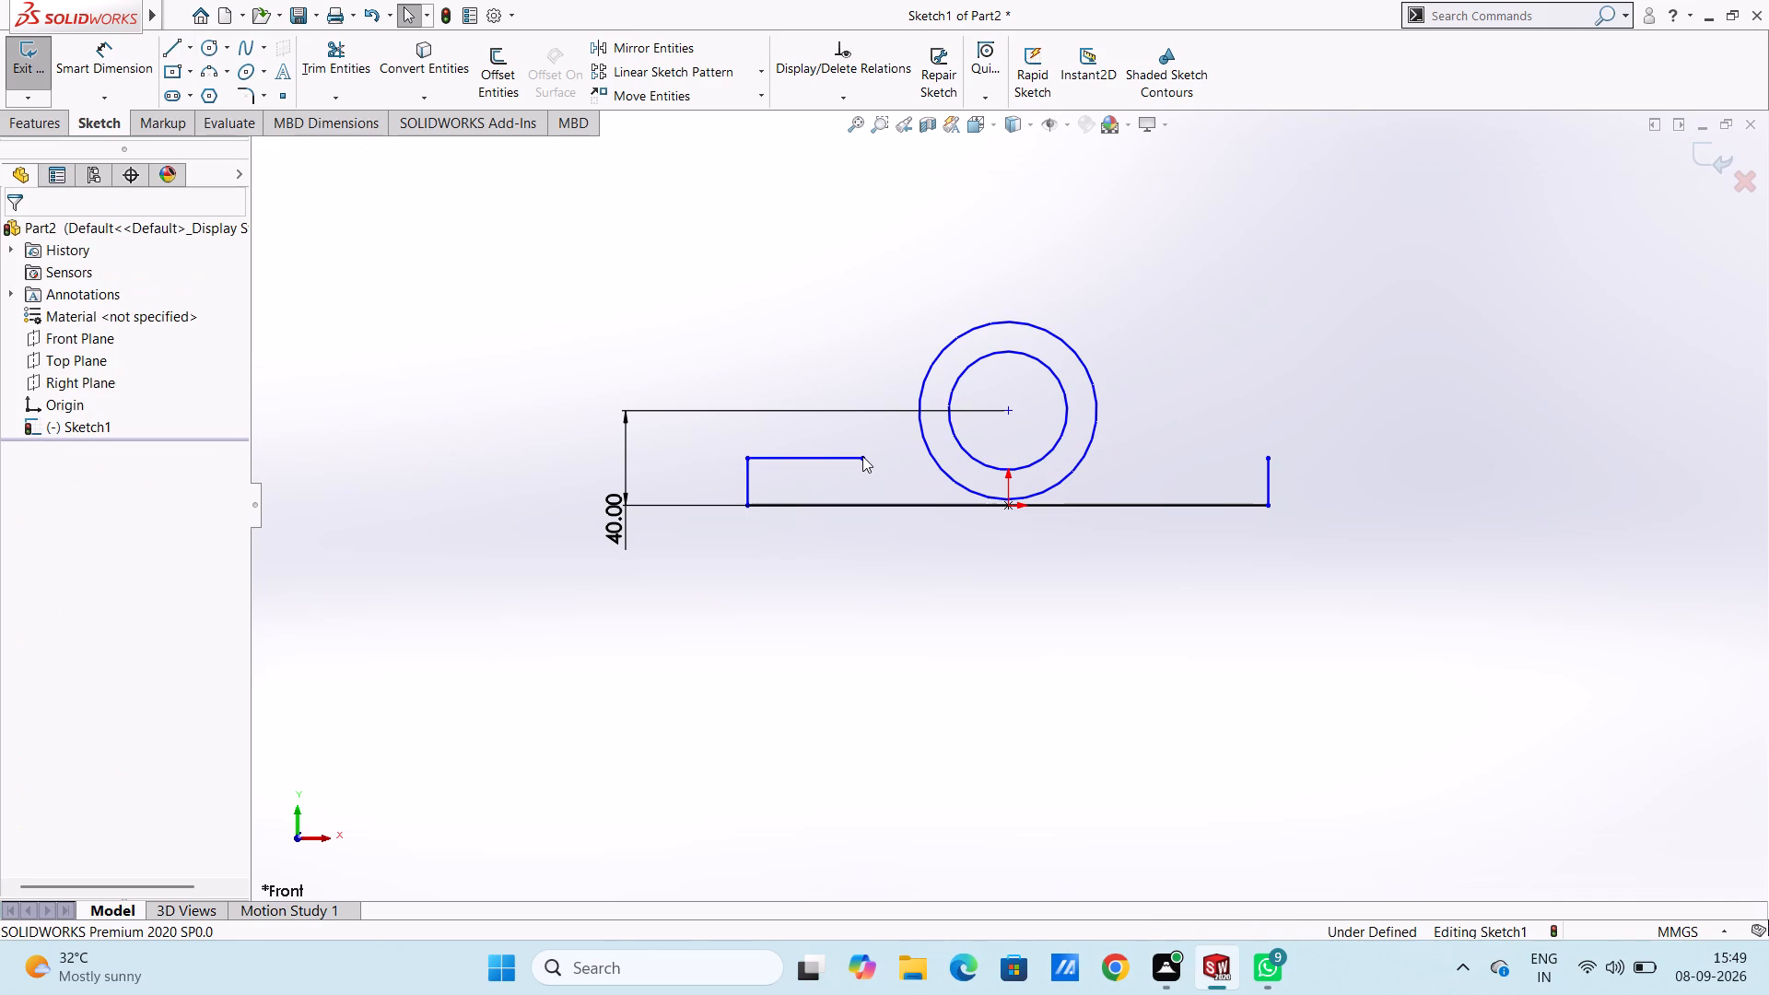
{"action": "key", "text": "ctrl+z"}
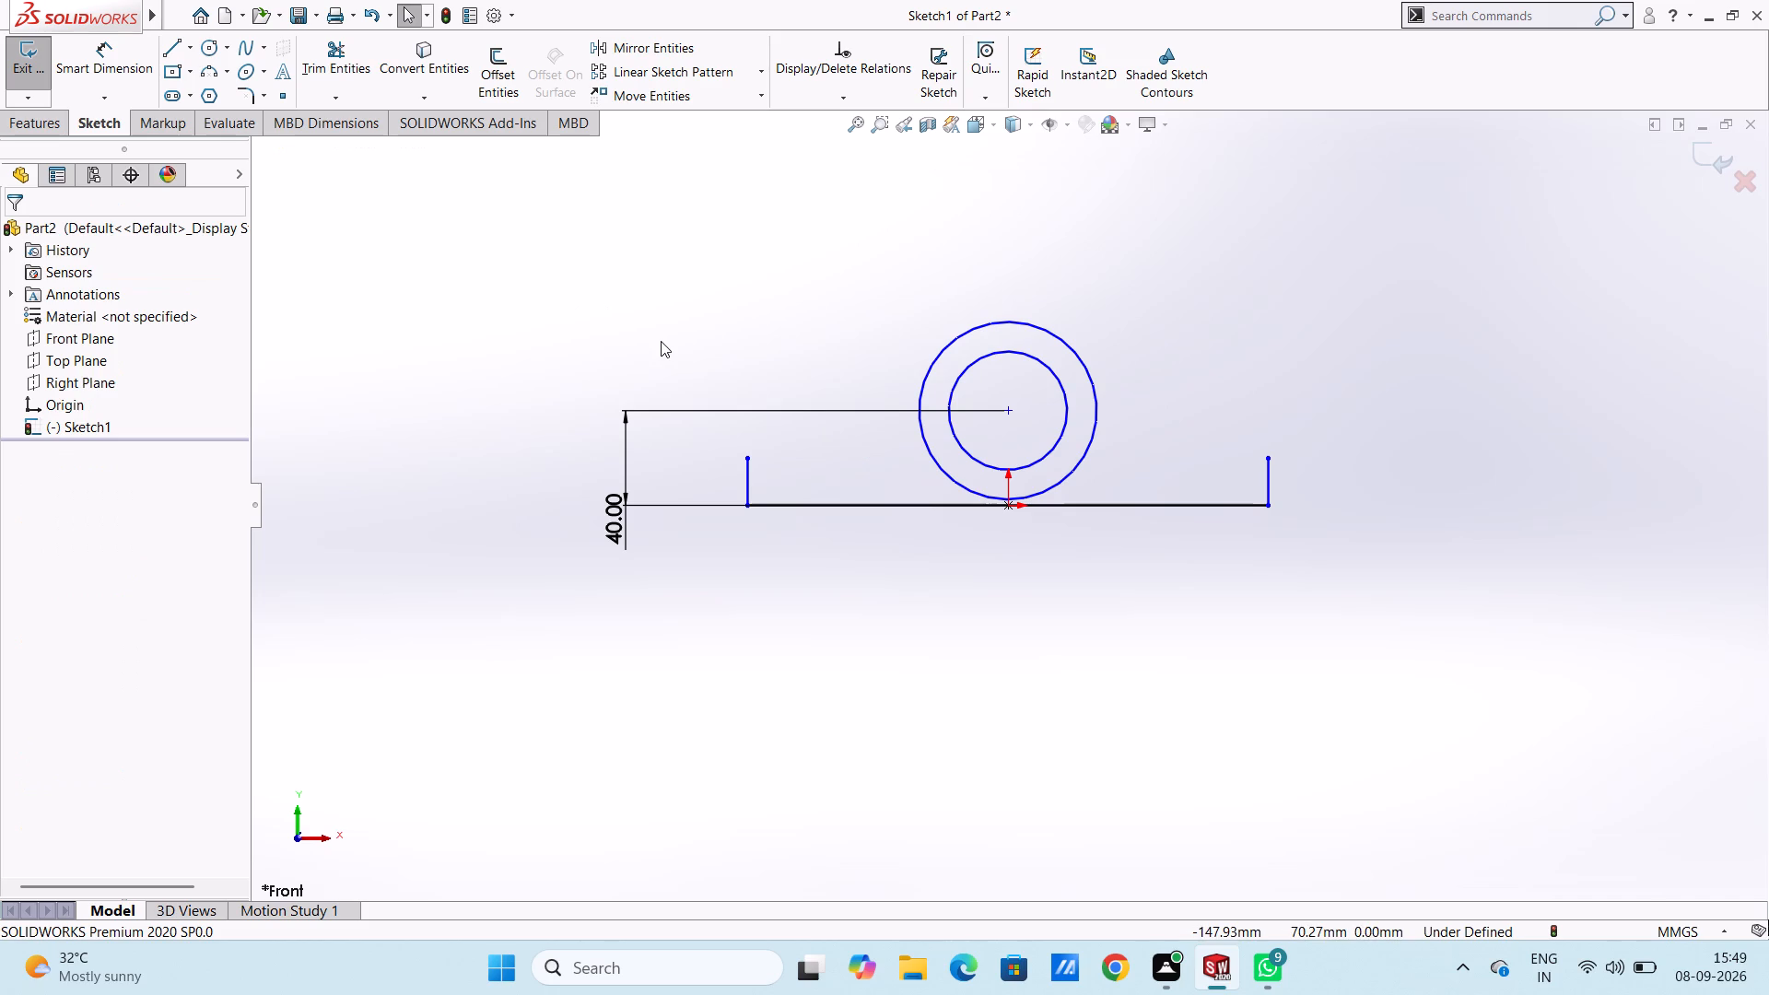
Sketch a 40 mm horizontal line inward from the top of the left vertical line.
{"action": "key", "text": "l"}
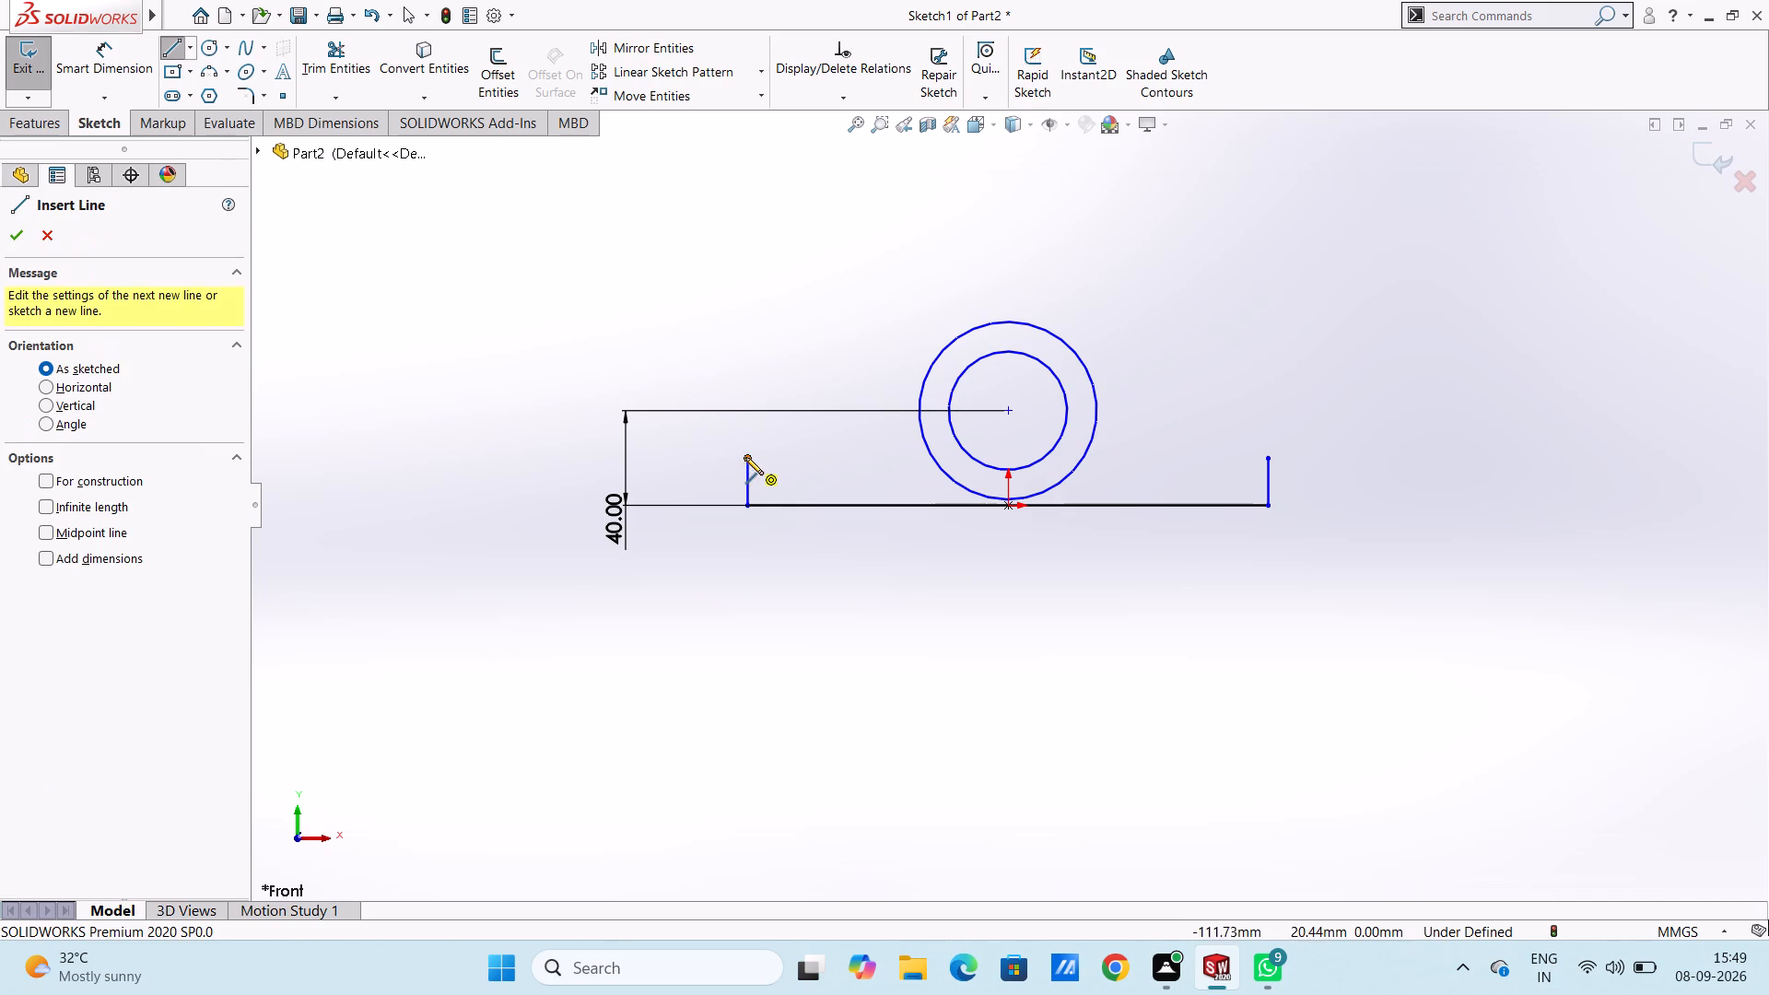
{"action": "left_click", "coordinate": [748, 455]}
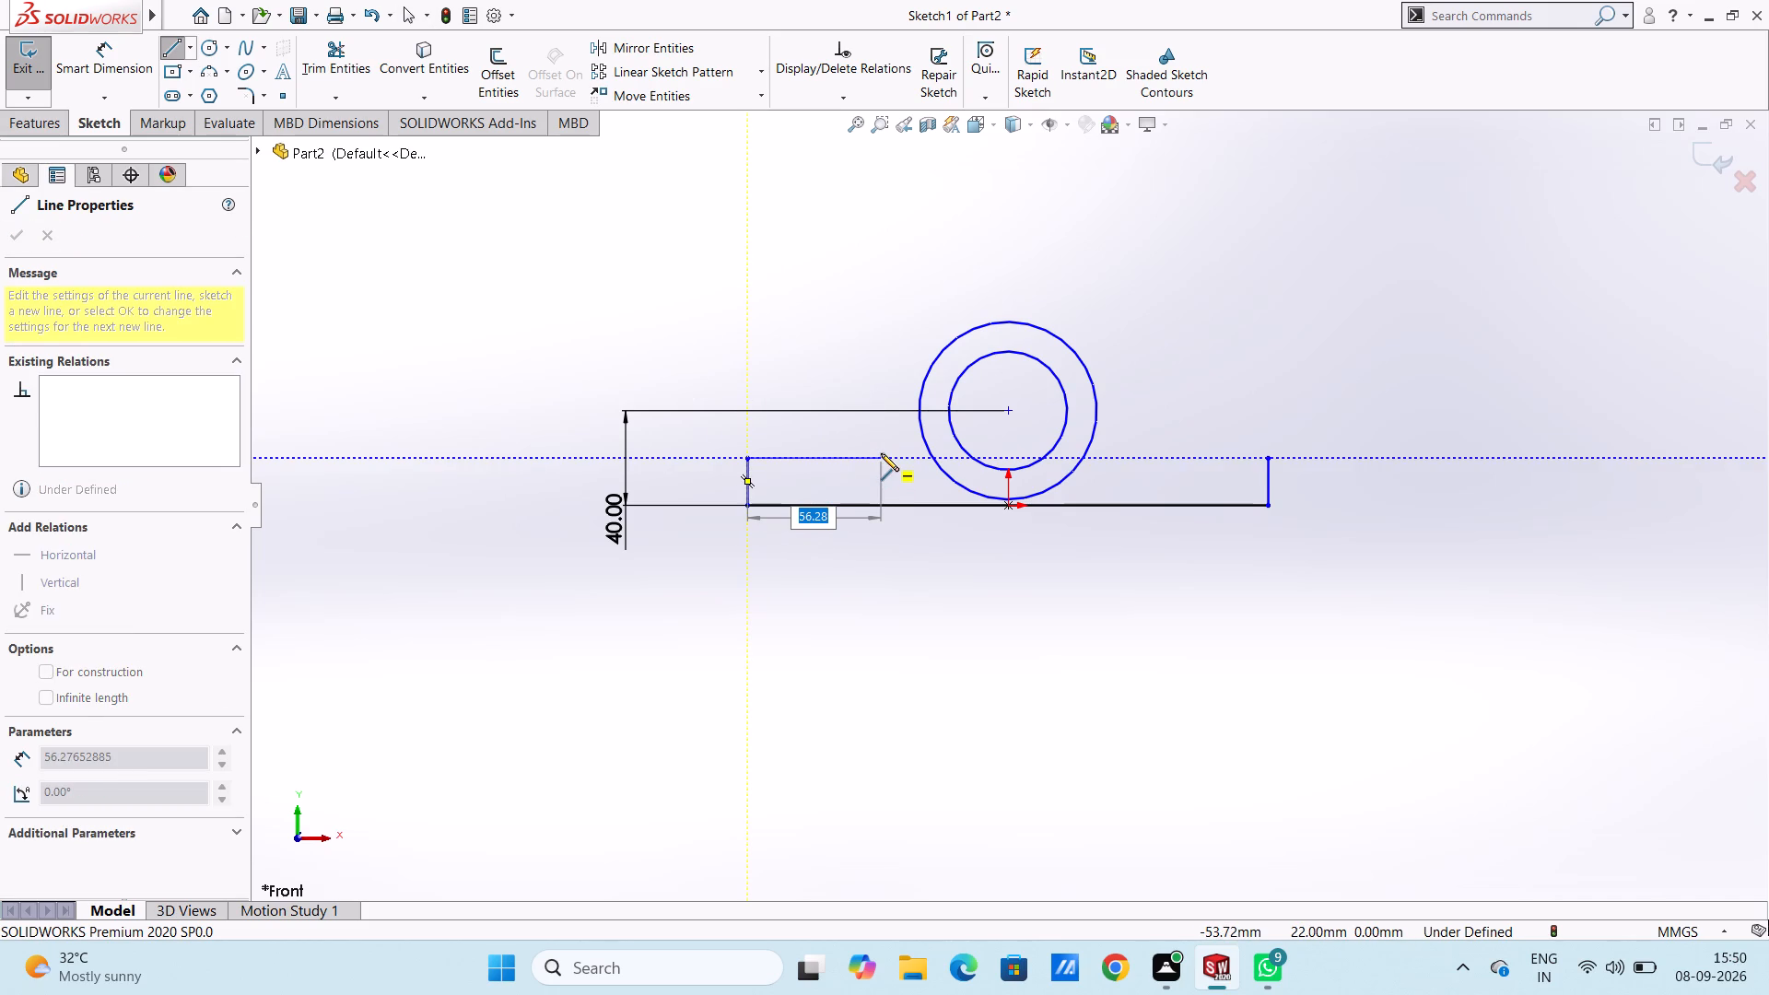
{"action": "type", "text": "40"}
{"action": "key", "text": "Return"}
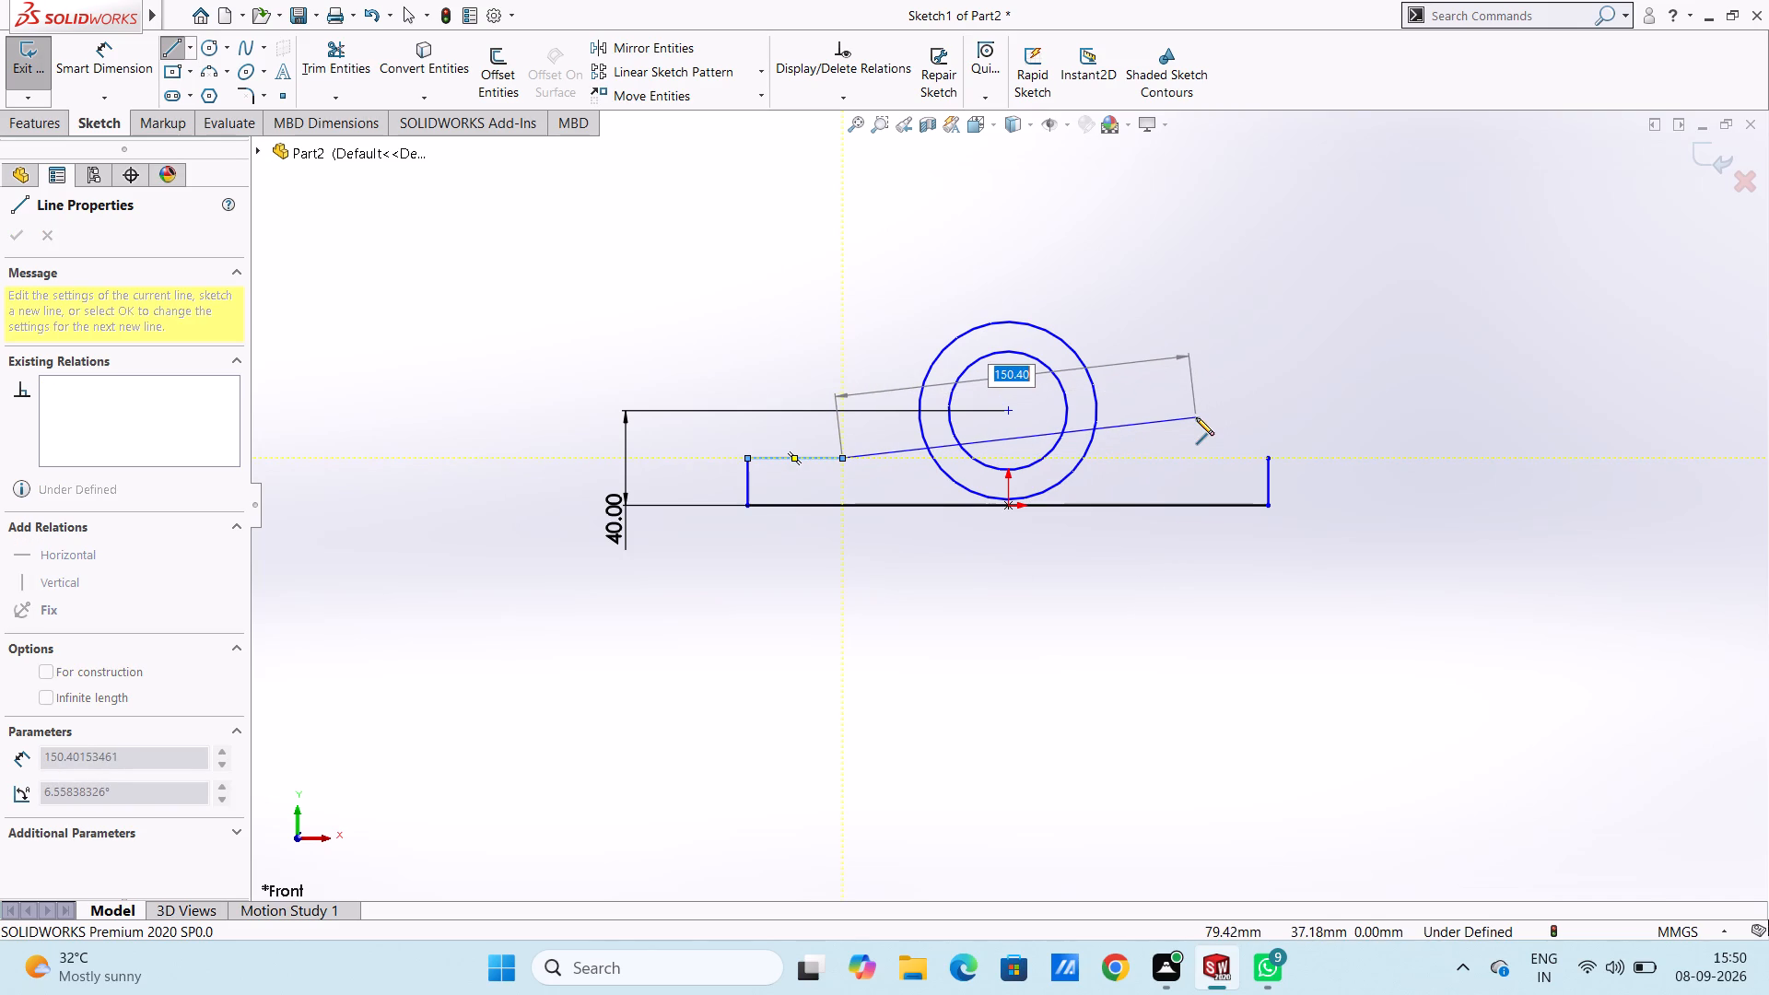
{"action": "key", "text": "Escape"}
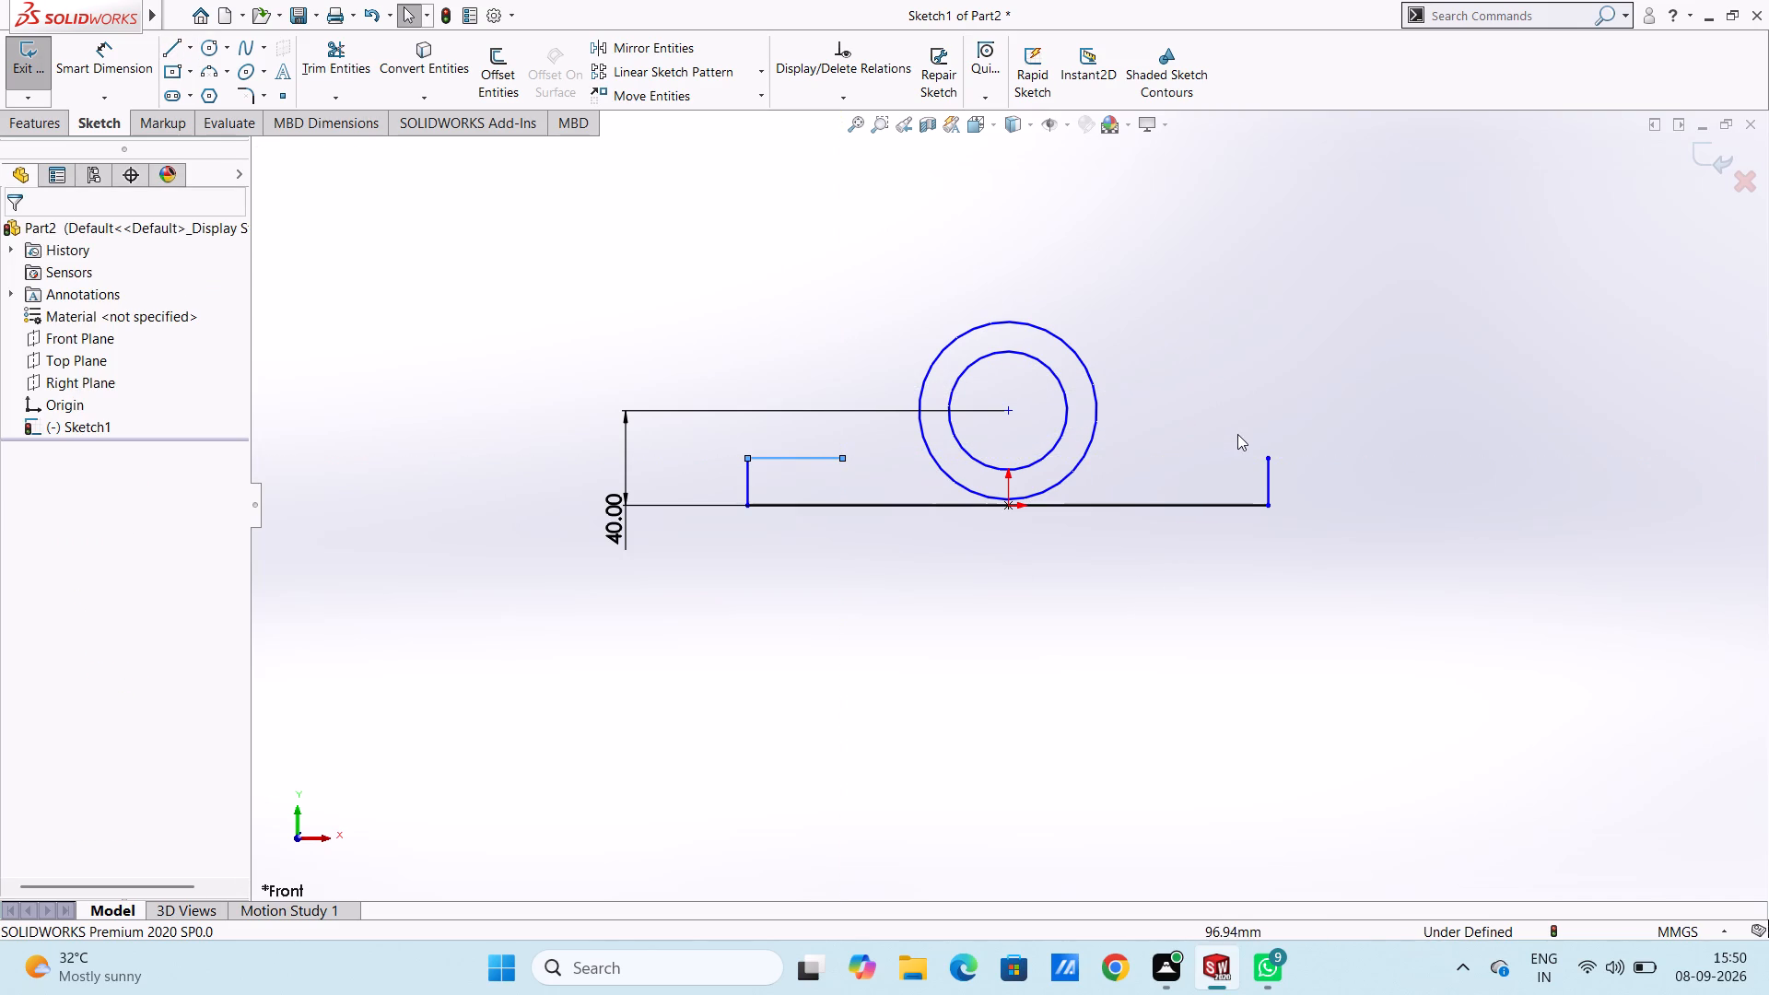
{"action": "left_click", "coordinate": [1237, 434]}
Sketch a 40 mm horizontal line inward from the top of the right vertical line.
{"action": "key", "text": "l"}
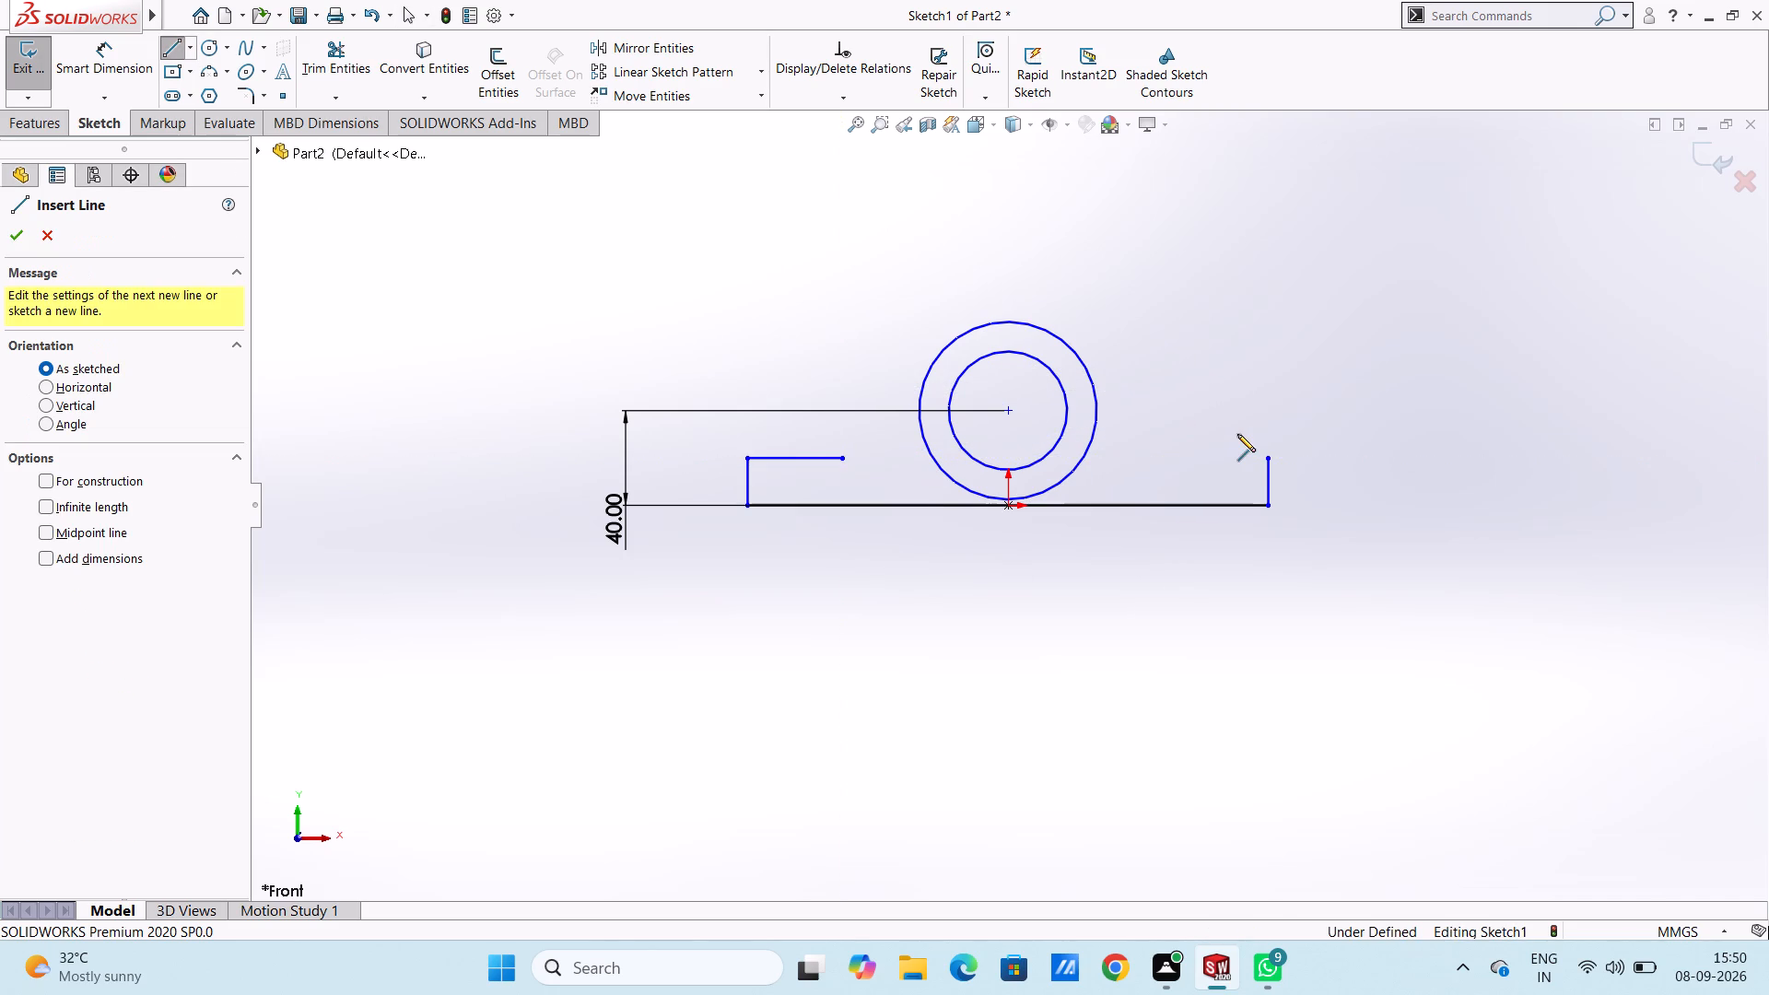
{"action": "left_click", "coordinate": [1269, 457]}
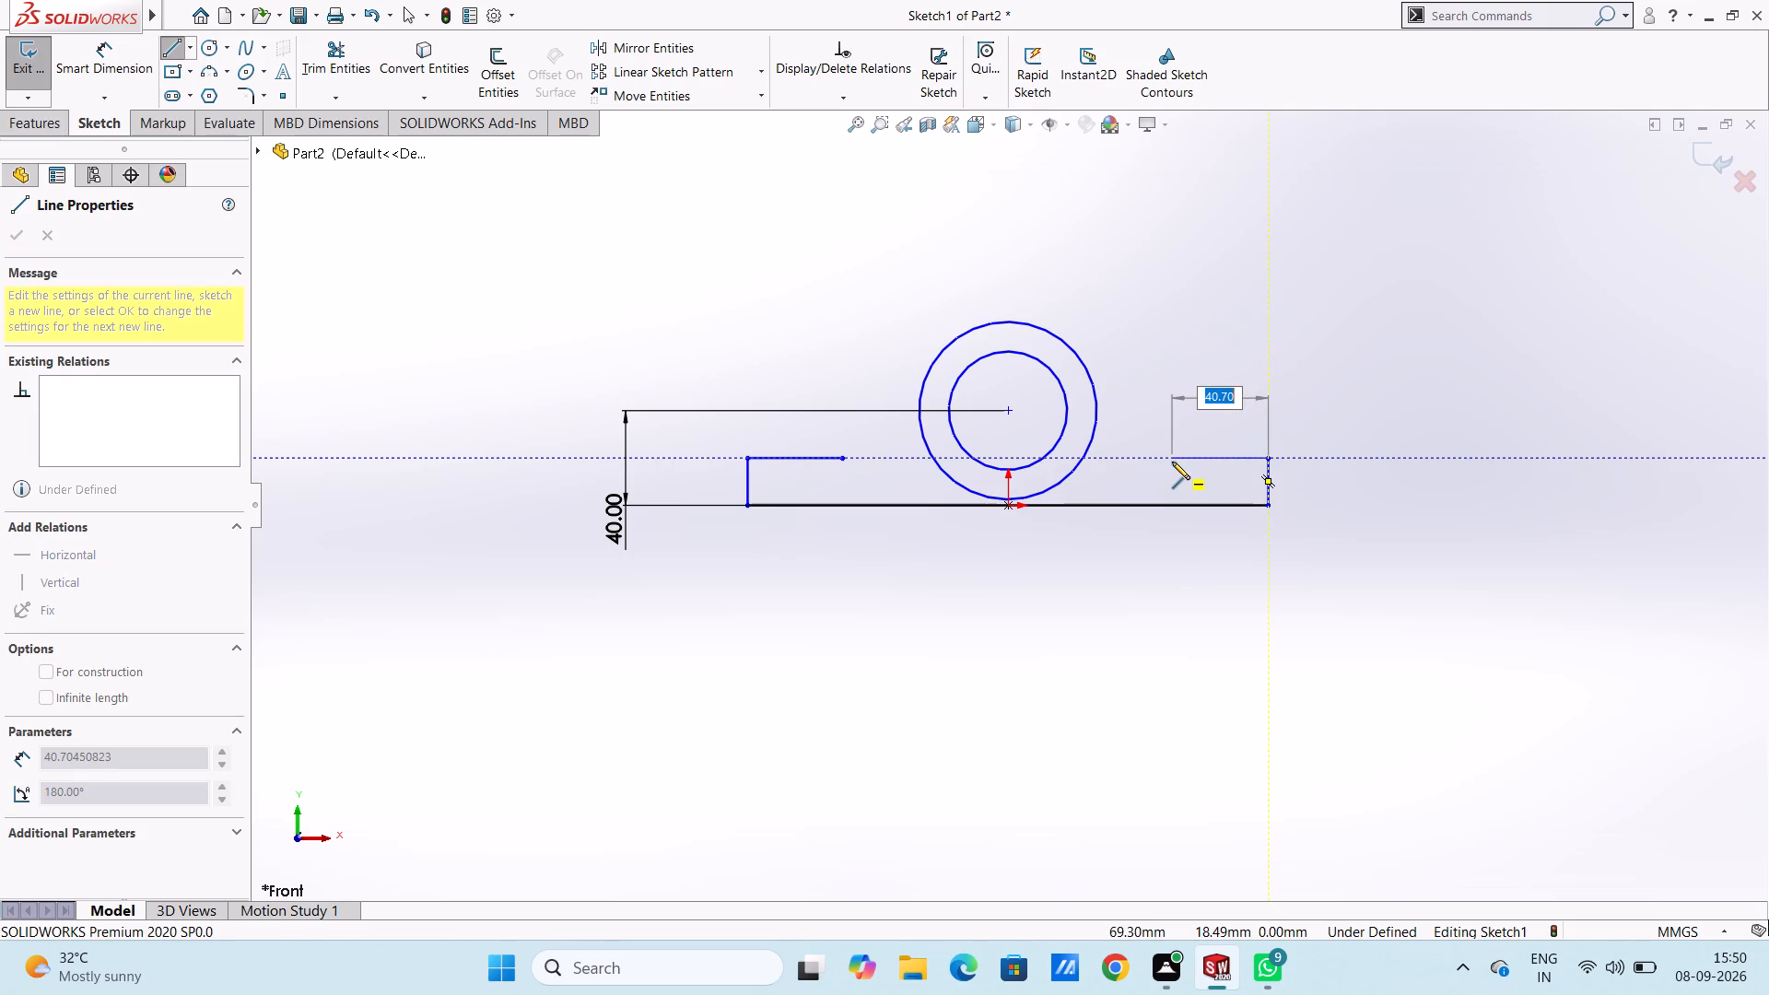
{"action": "type", "text": "40"}
{"action": "key", "text": "Return"}
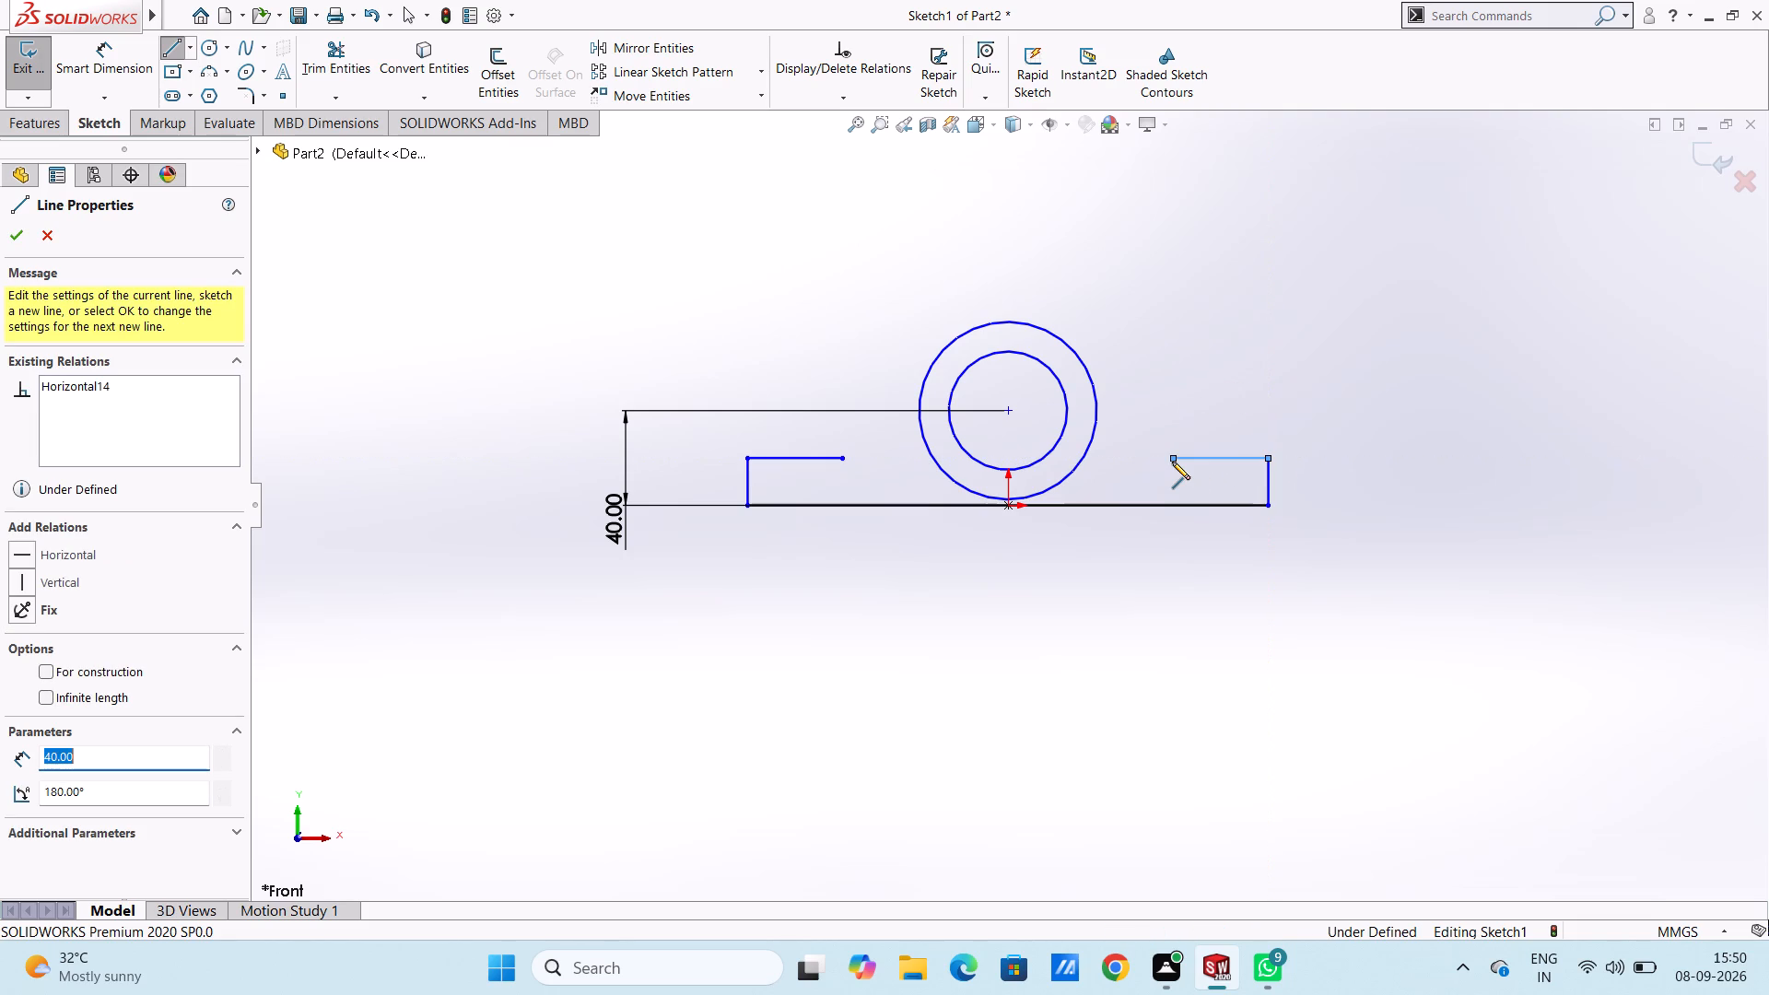
{"action": "key", "text": "Escape"}
{"action": "key", "text": "Escape"}
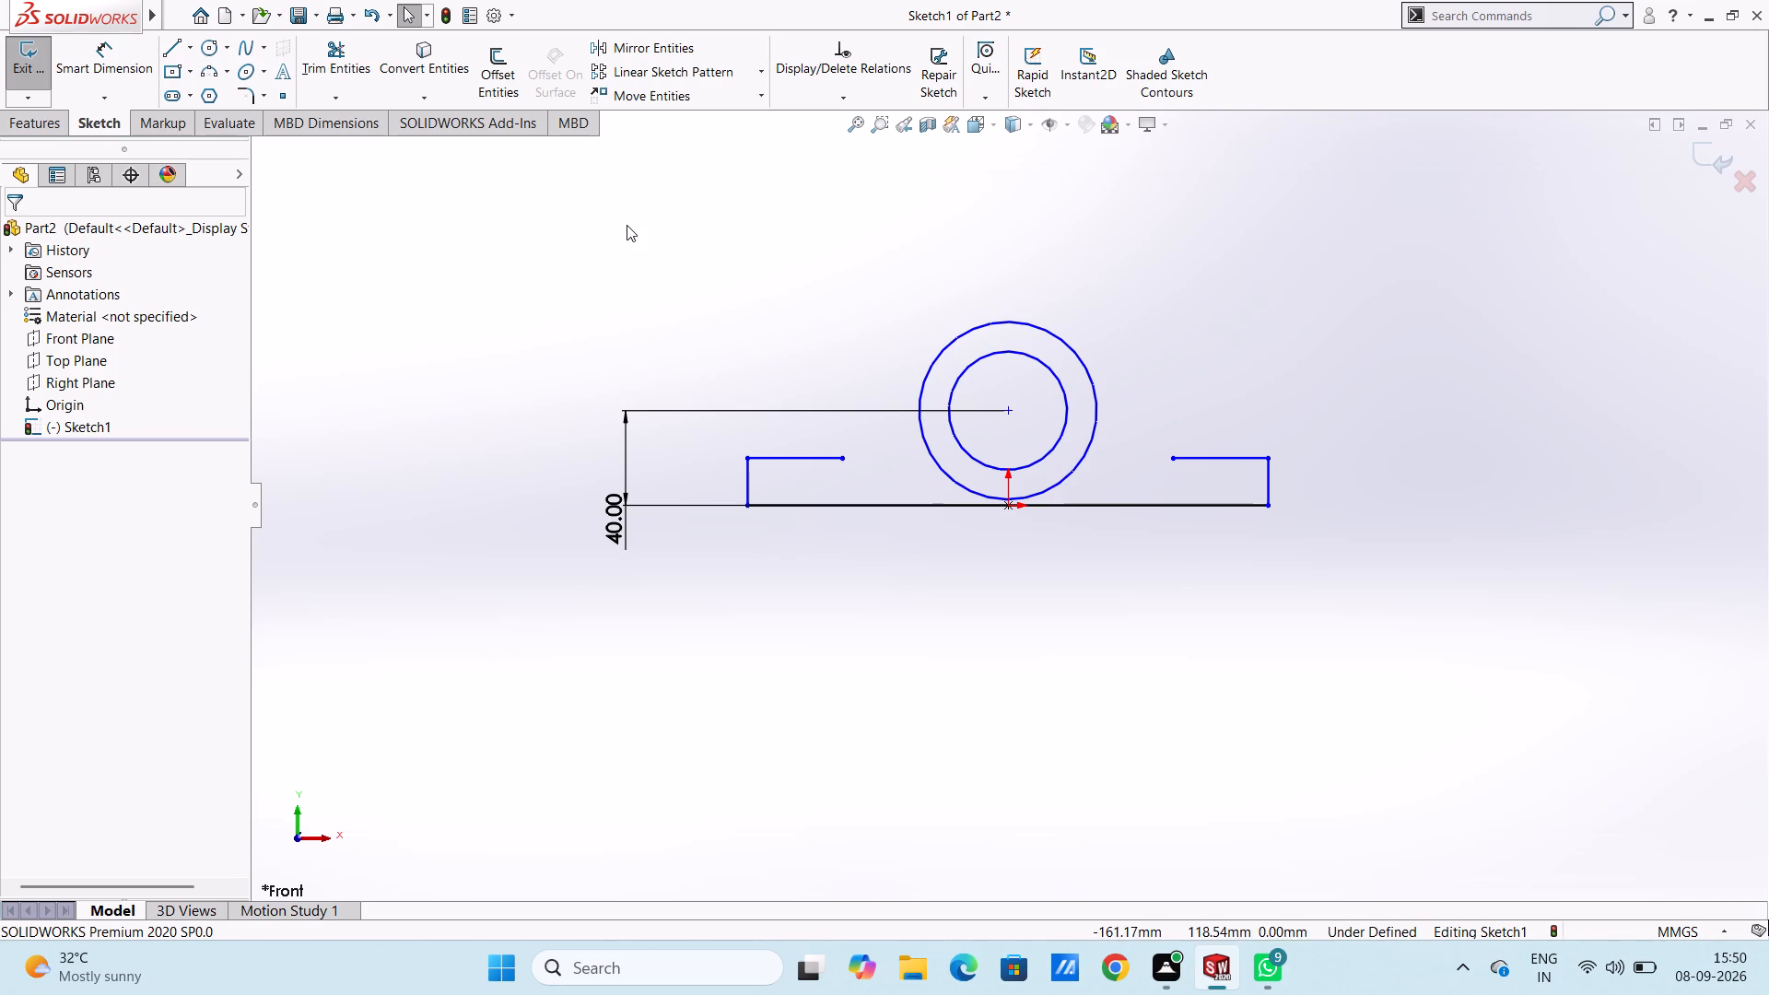
Sketch a 20 mm vertical line down from the outer circle's left quadrant, joined by a 32.5 mm horizontal line to the left ledge's inner endpoint.
{"action": "left_click", "coordinate": [172, 45]}
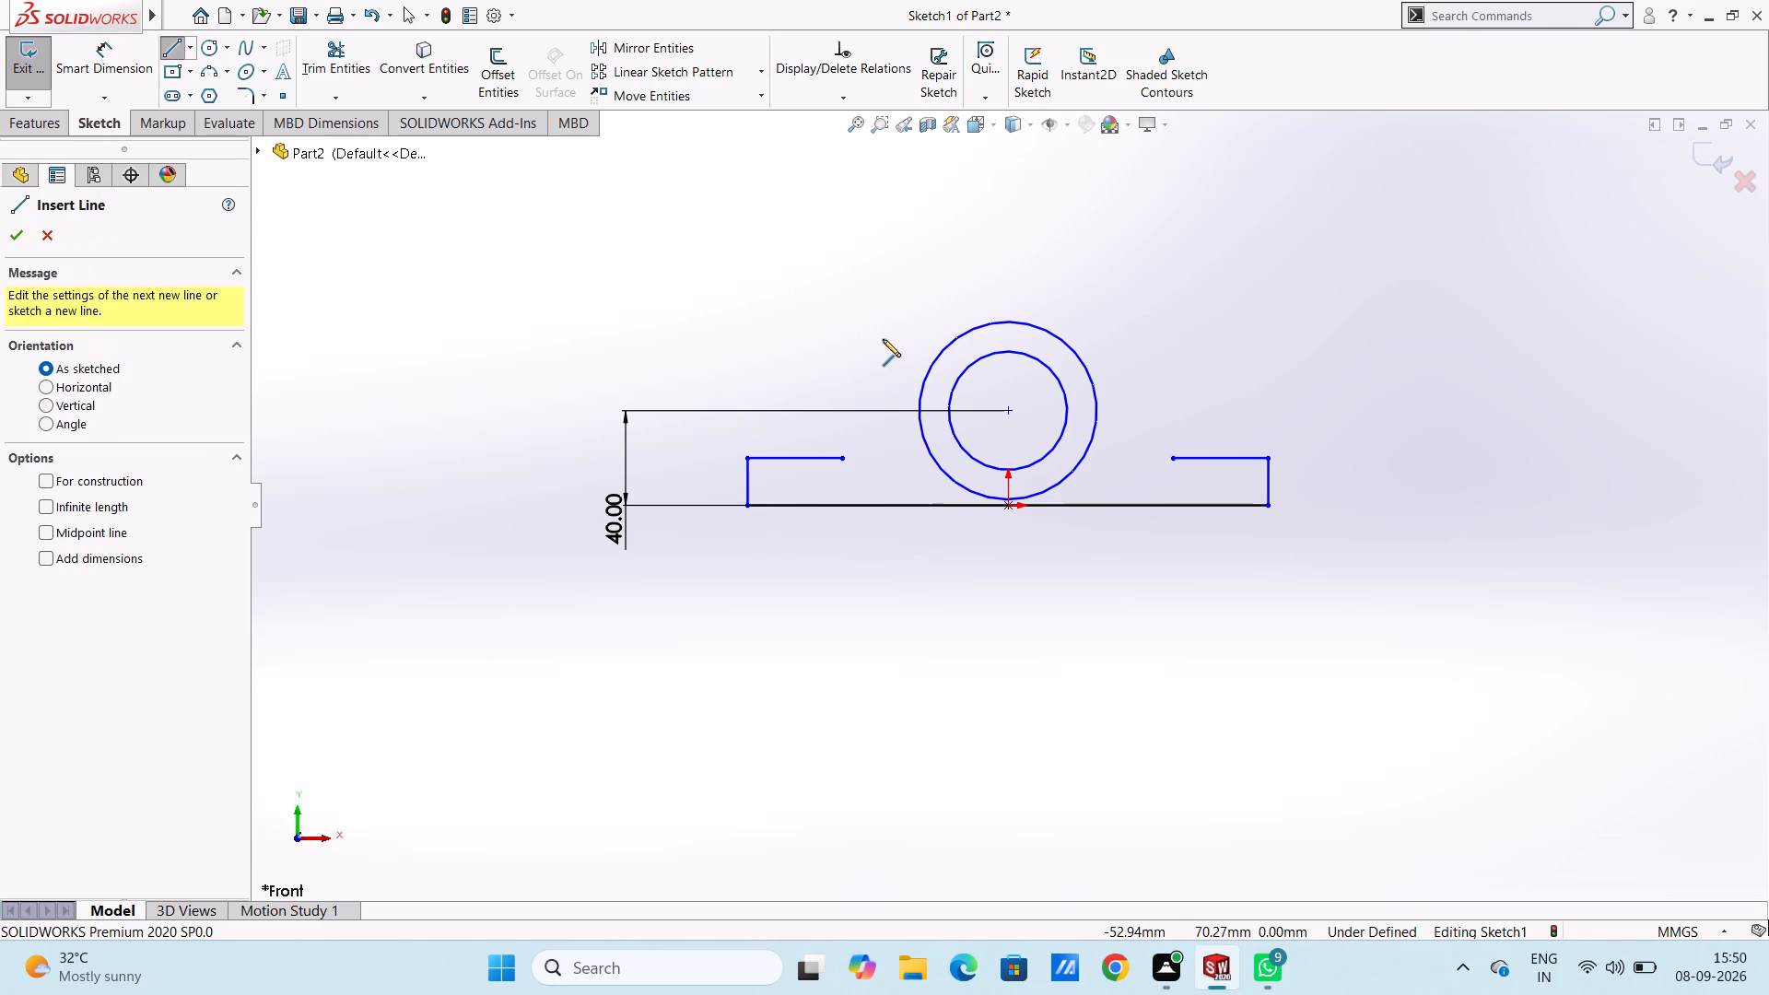
{"action": "left_click", "coordinate": [919, 410]}
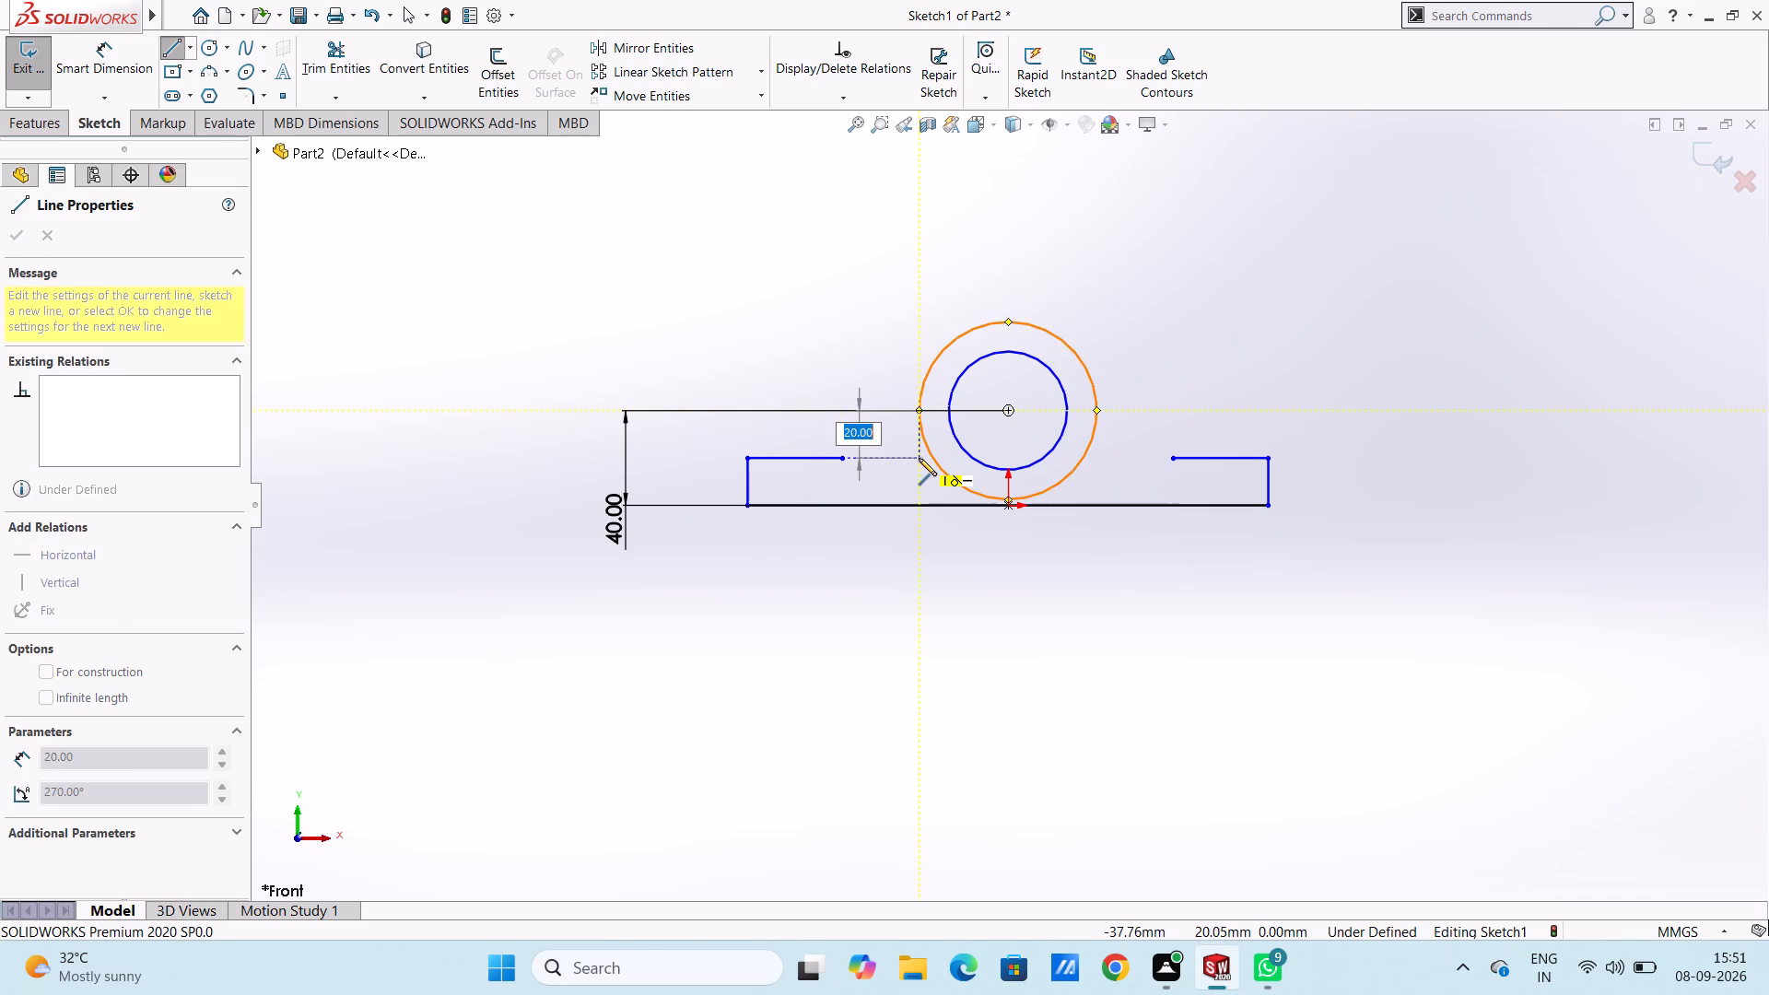
{"action": "left_click", "coordinate": [919, 458]}
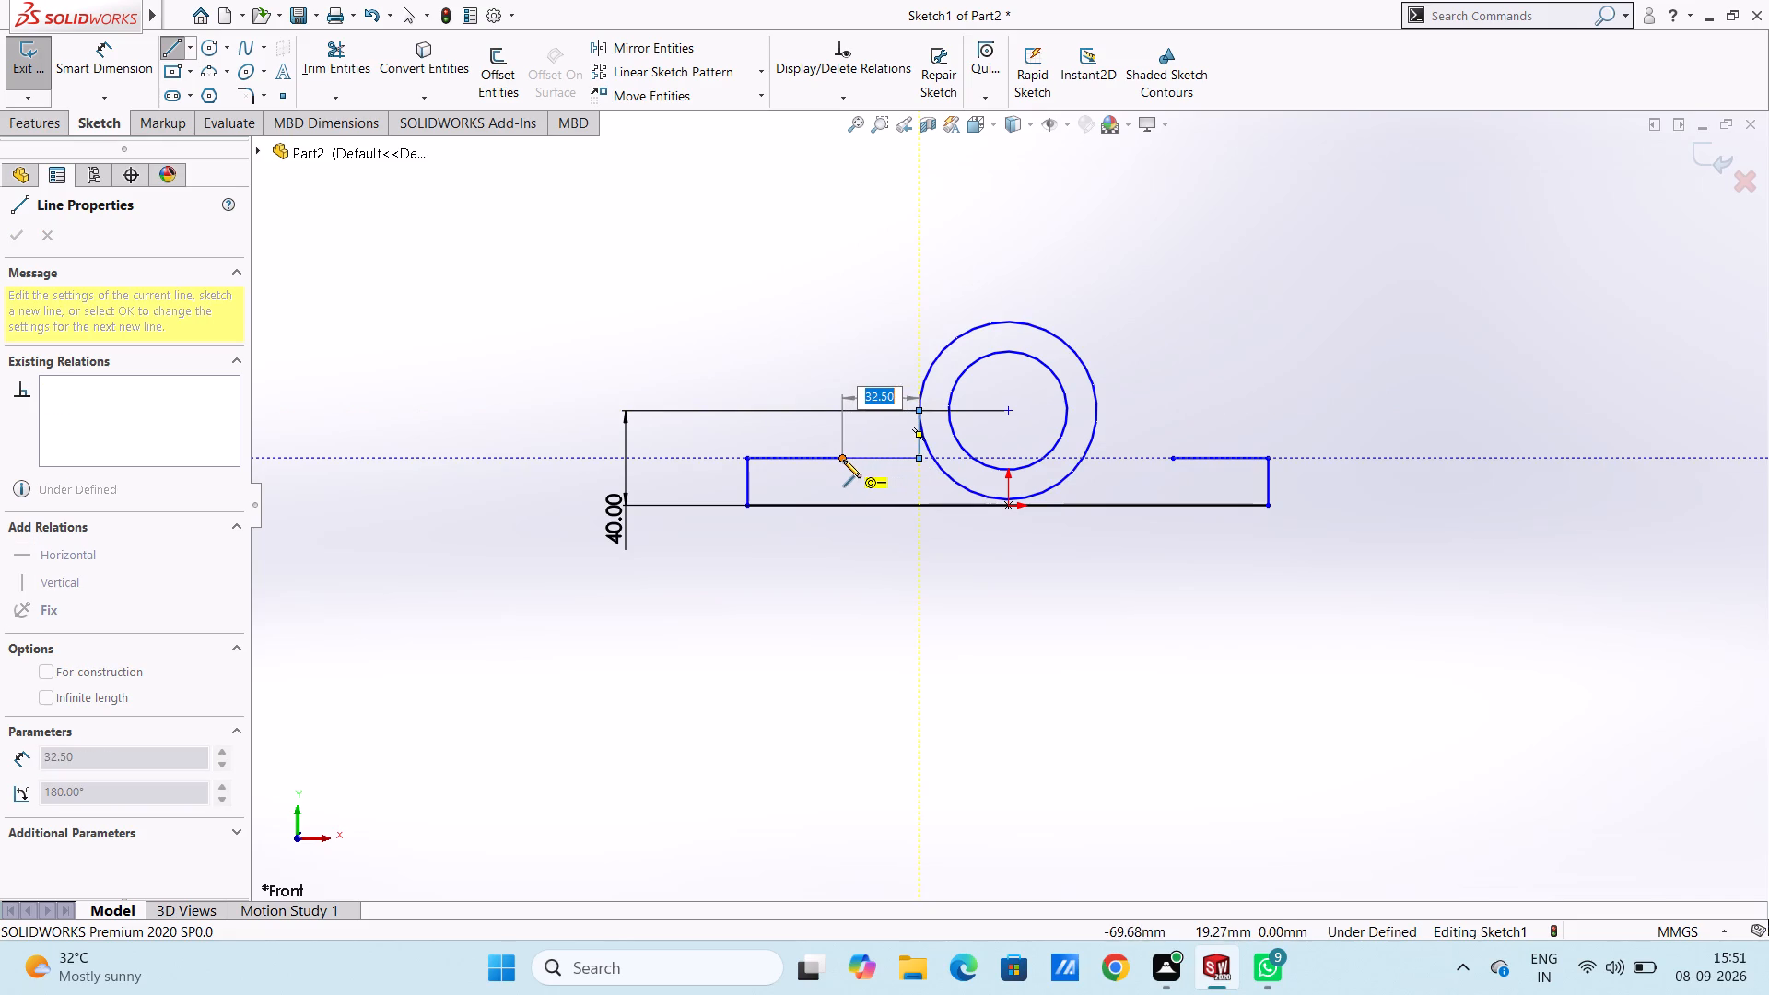
{"action": "left_click", "coordinate": [843, 460]}
{"action": "key", "text": "Escape"}
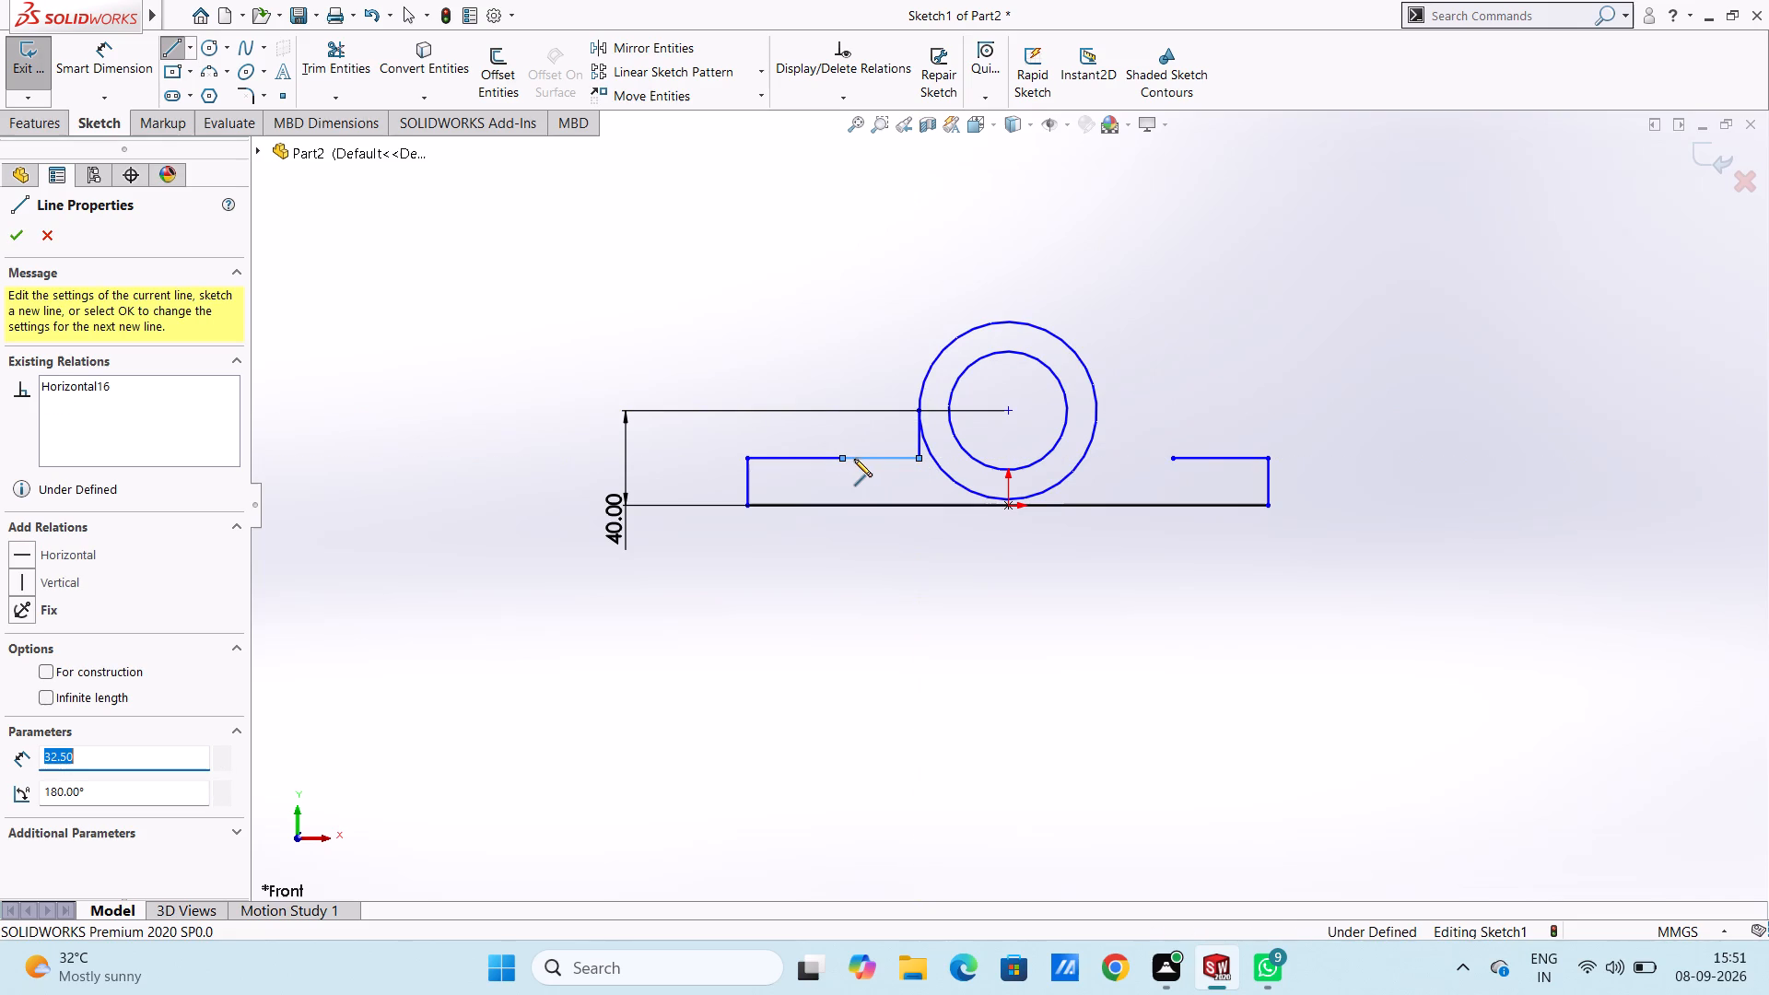
Sketch a 20 mm vertical line down from the outer circle's right quadrant and a 32.5 mm horizontal line joining it to the right ledge.
{"action": "left_click", "coordinate": [1095, 411]}
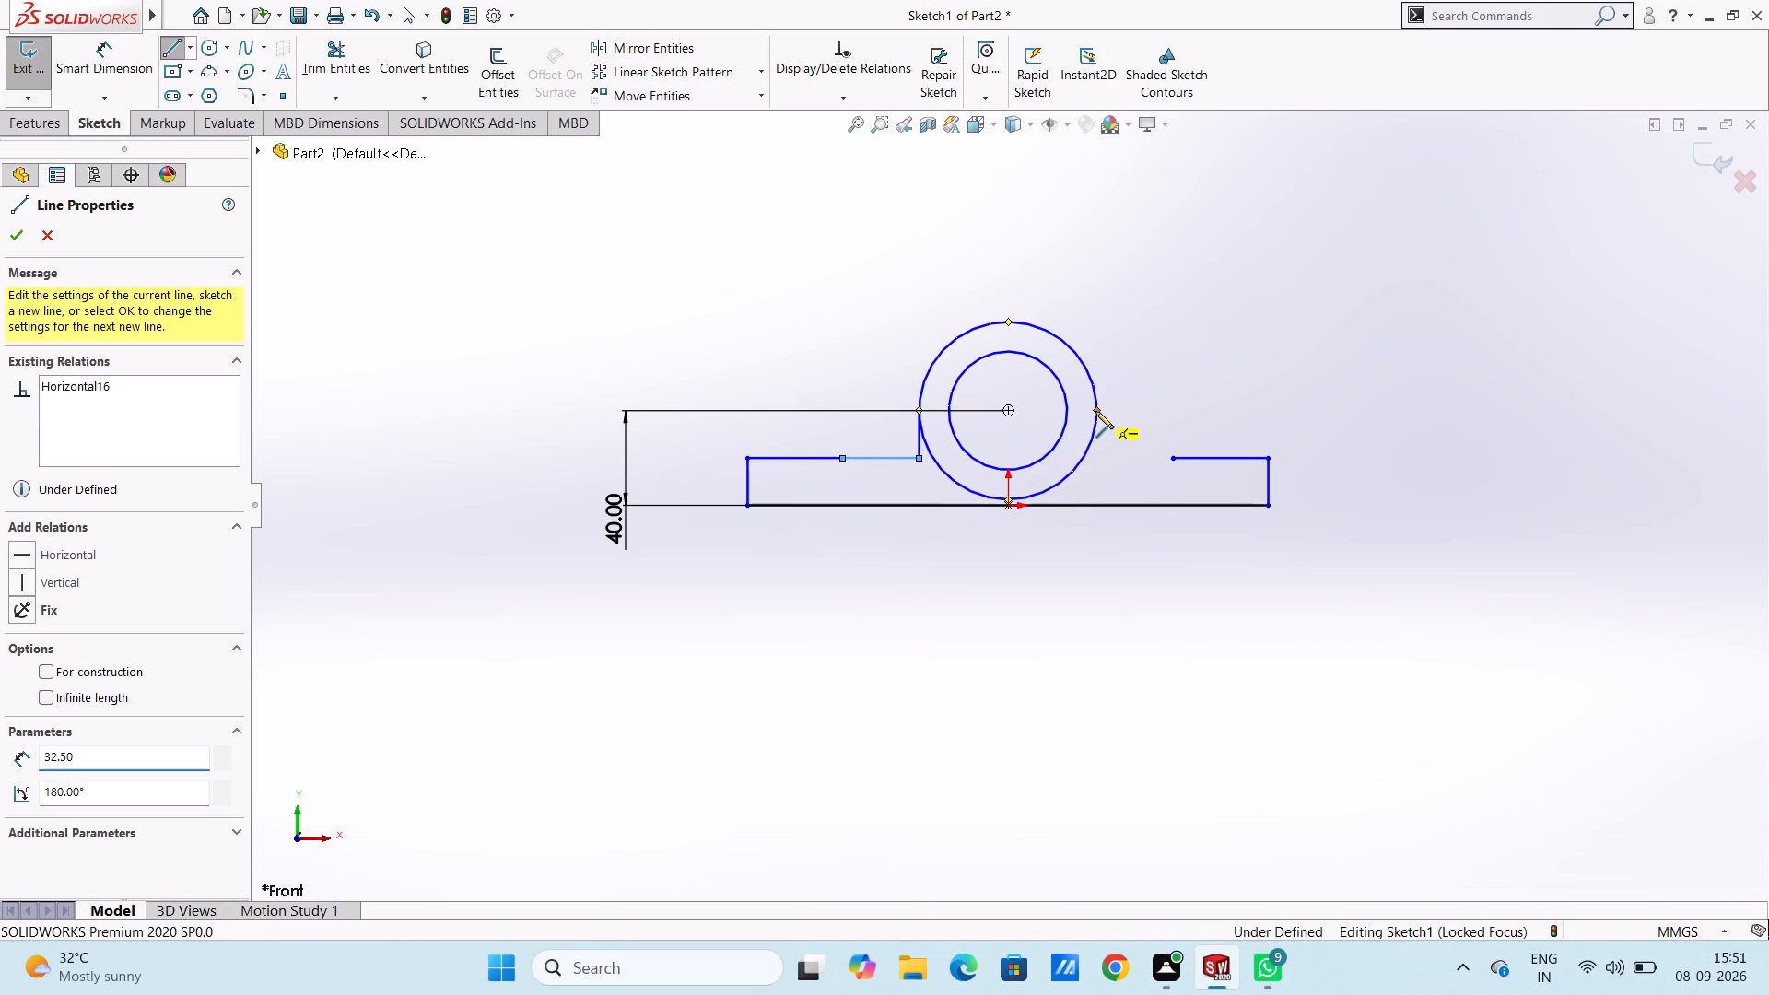
{"action": "left_click", "coordinate": [1097, 460]}
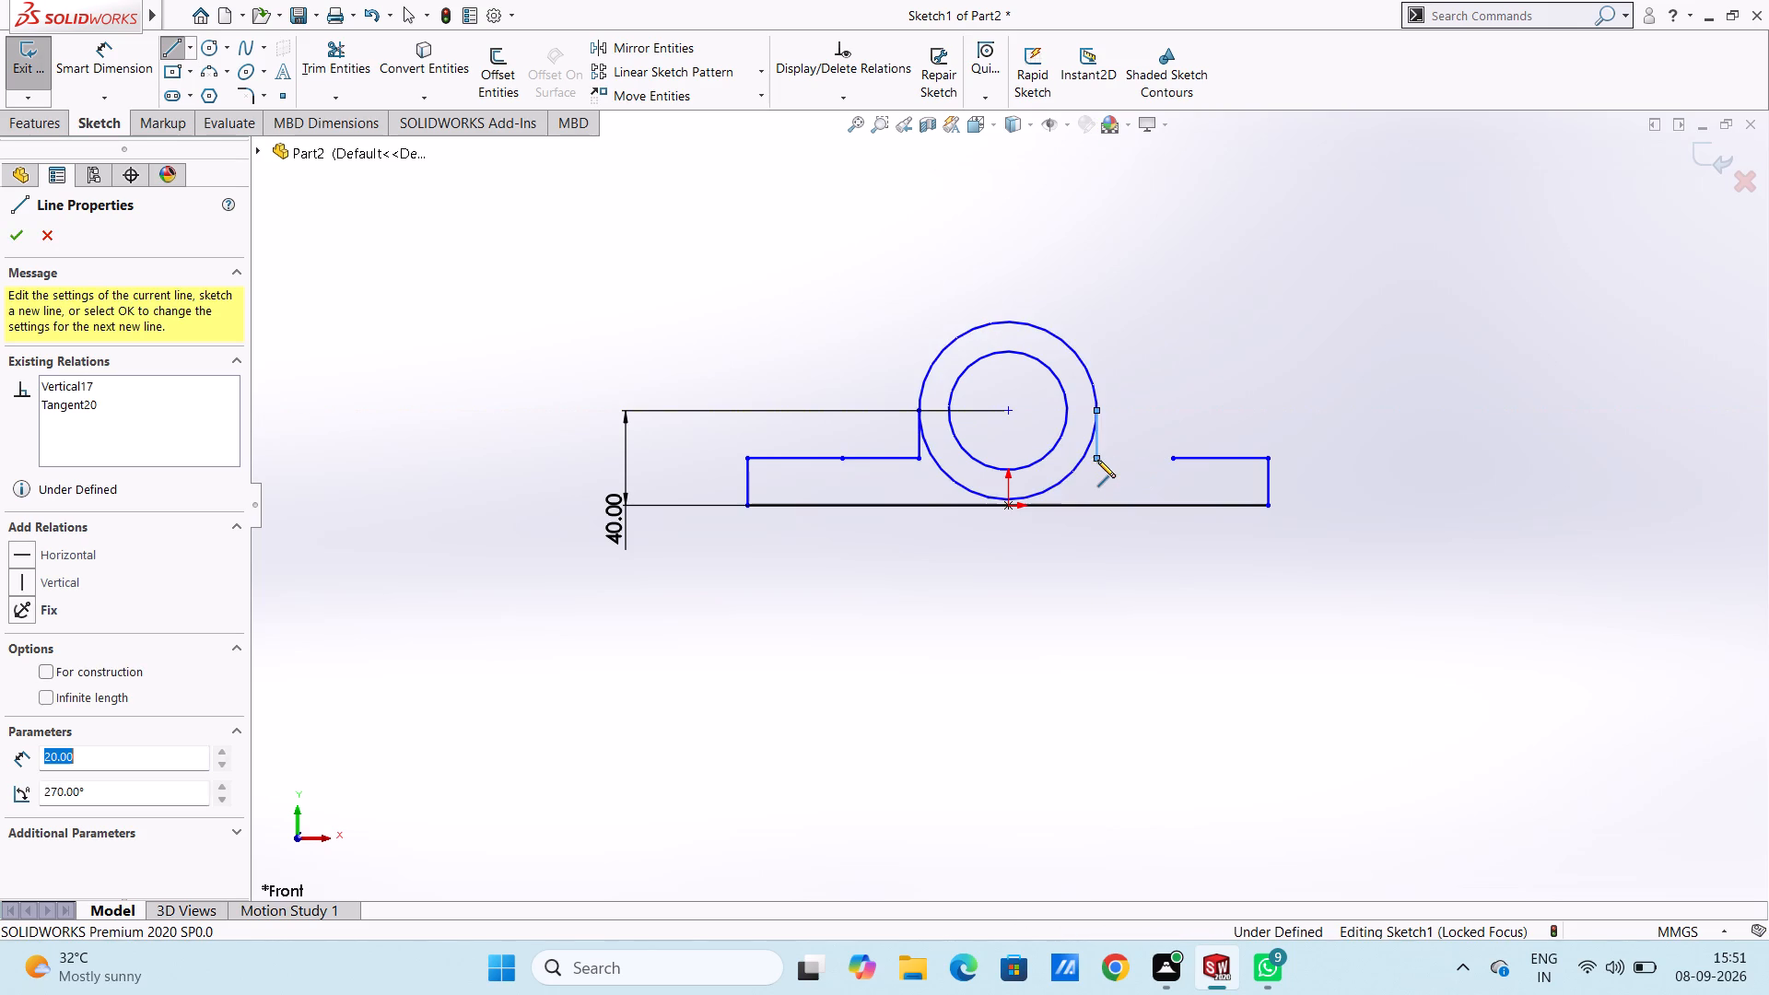
{"action": "left_click", "coordinate": [1173, 458]}
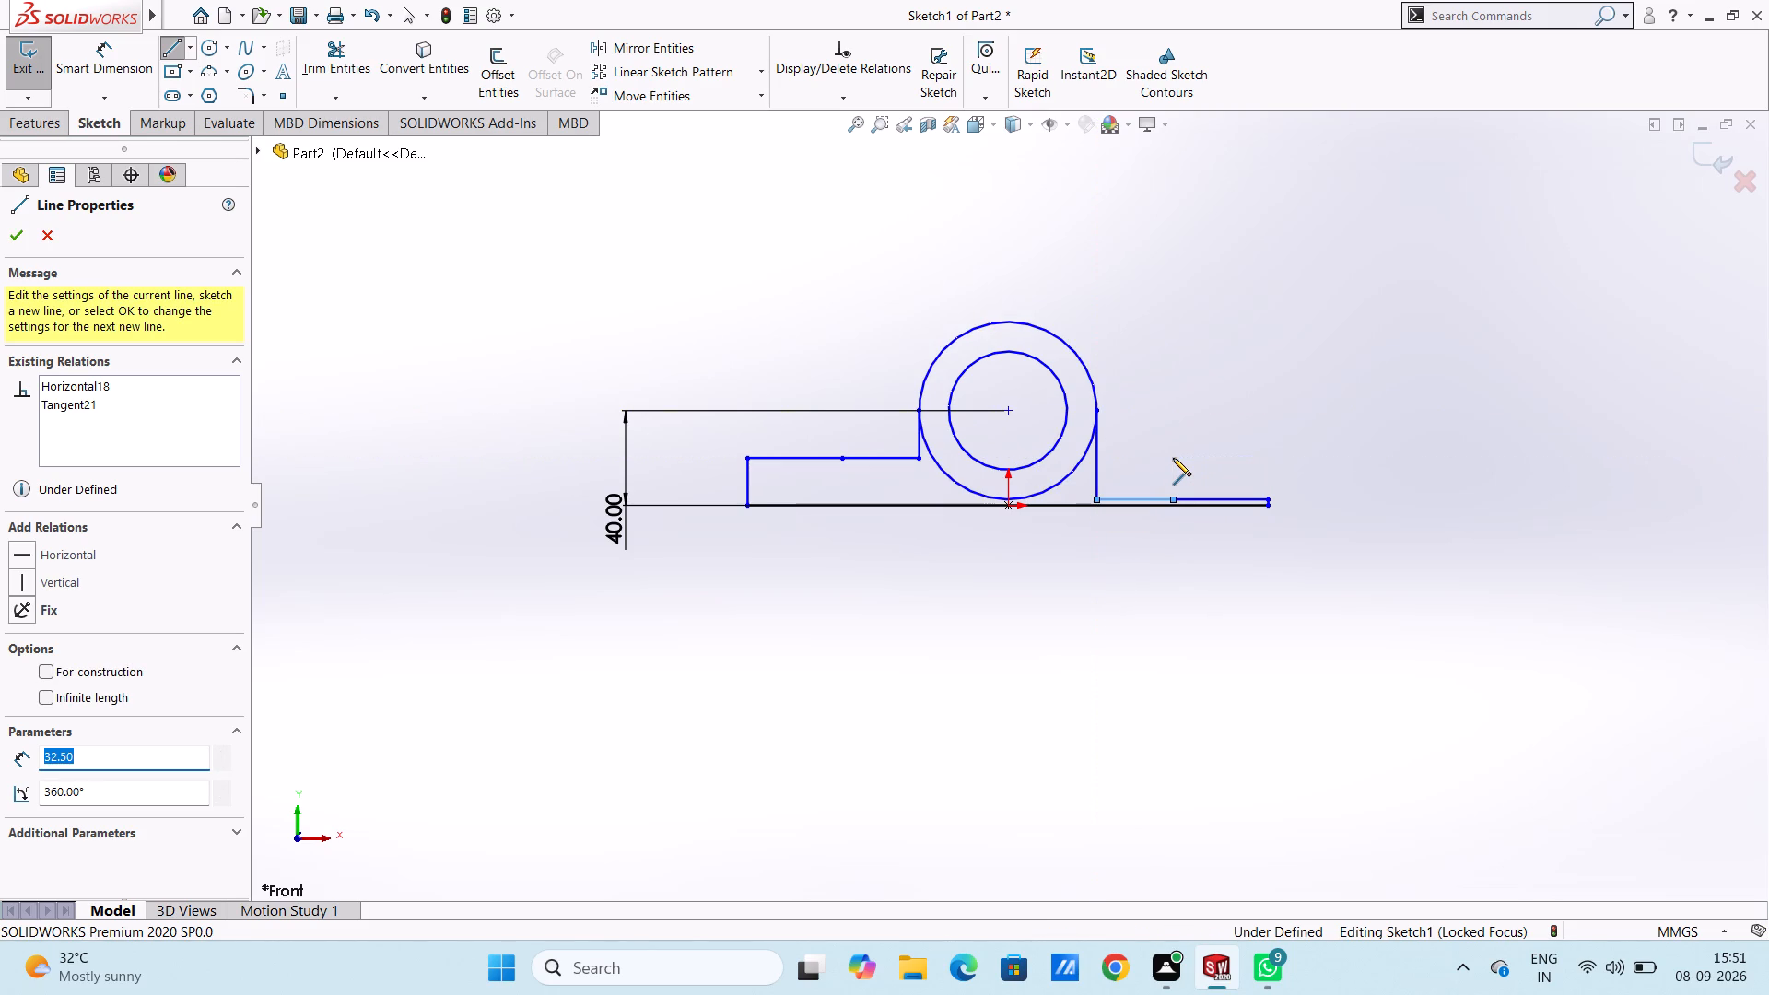
{"action": "key", "text": "ctrl+z"}
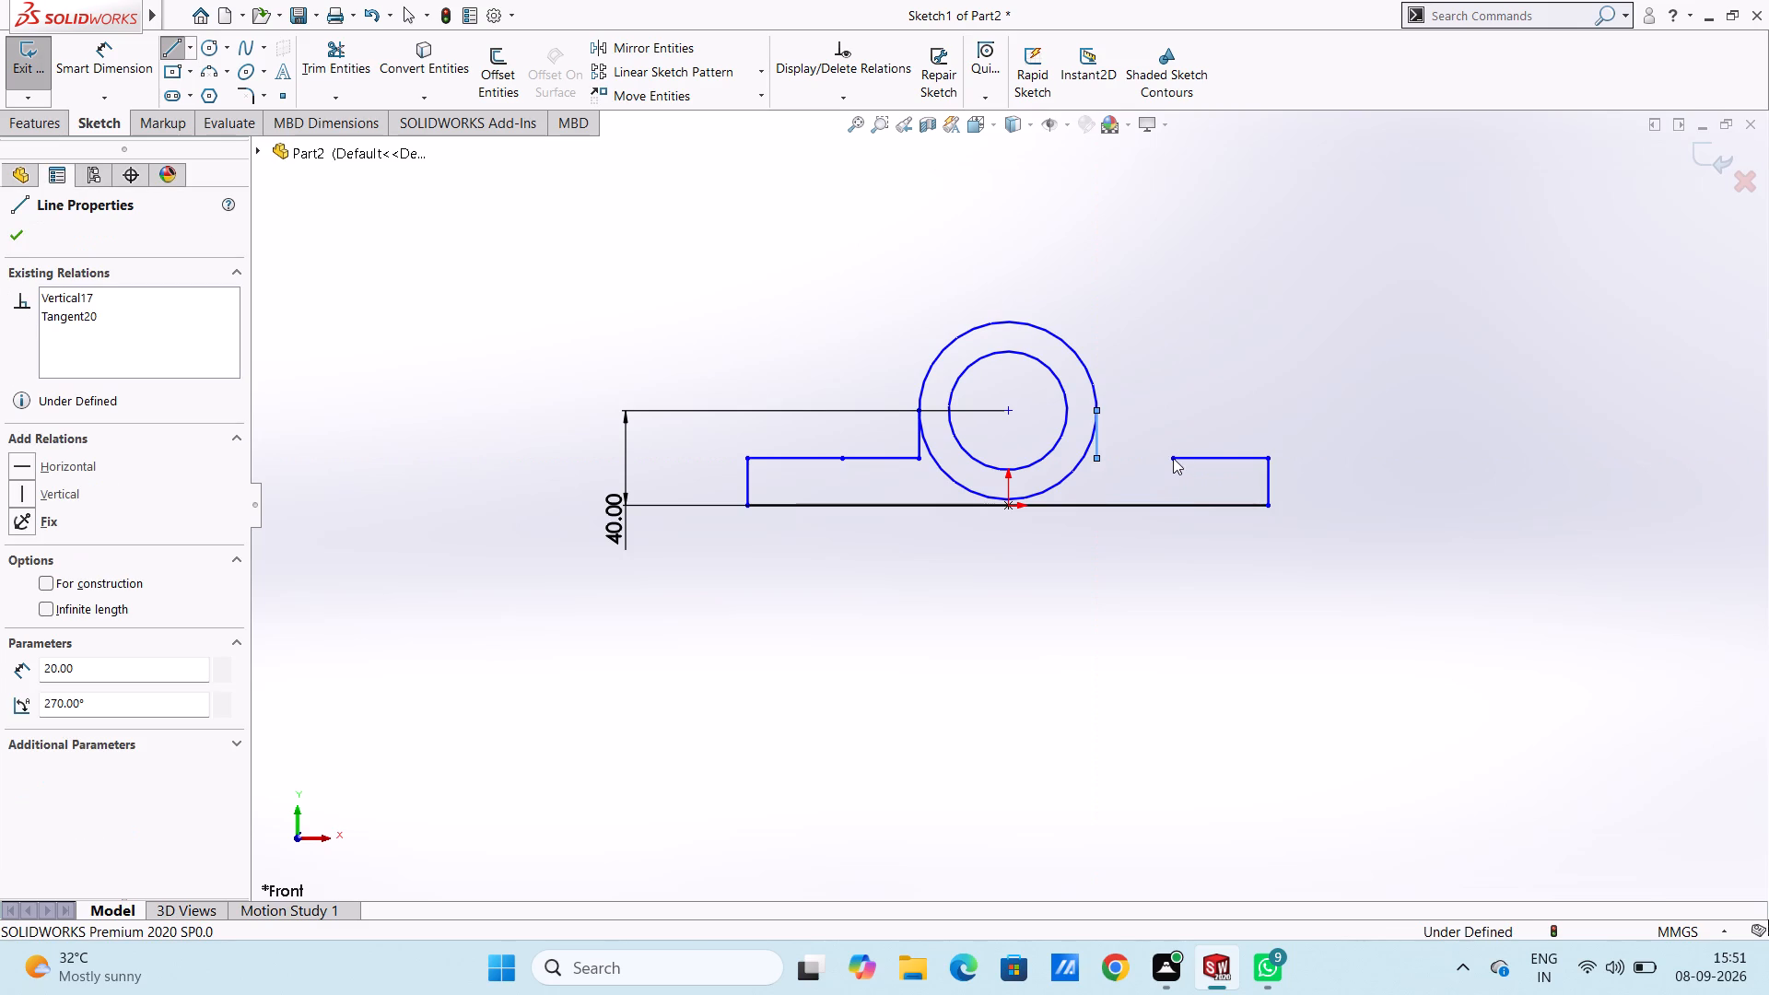
{"action": "left_click", "coordinate": [383, 295]}
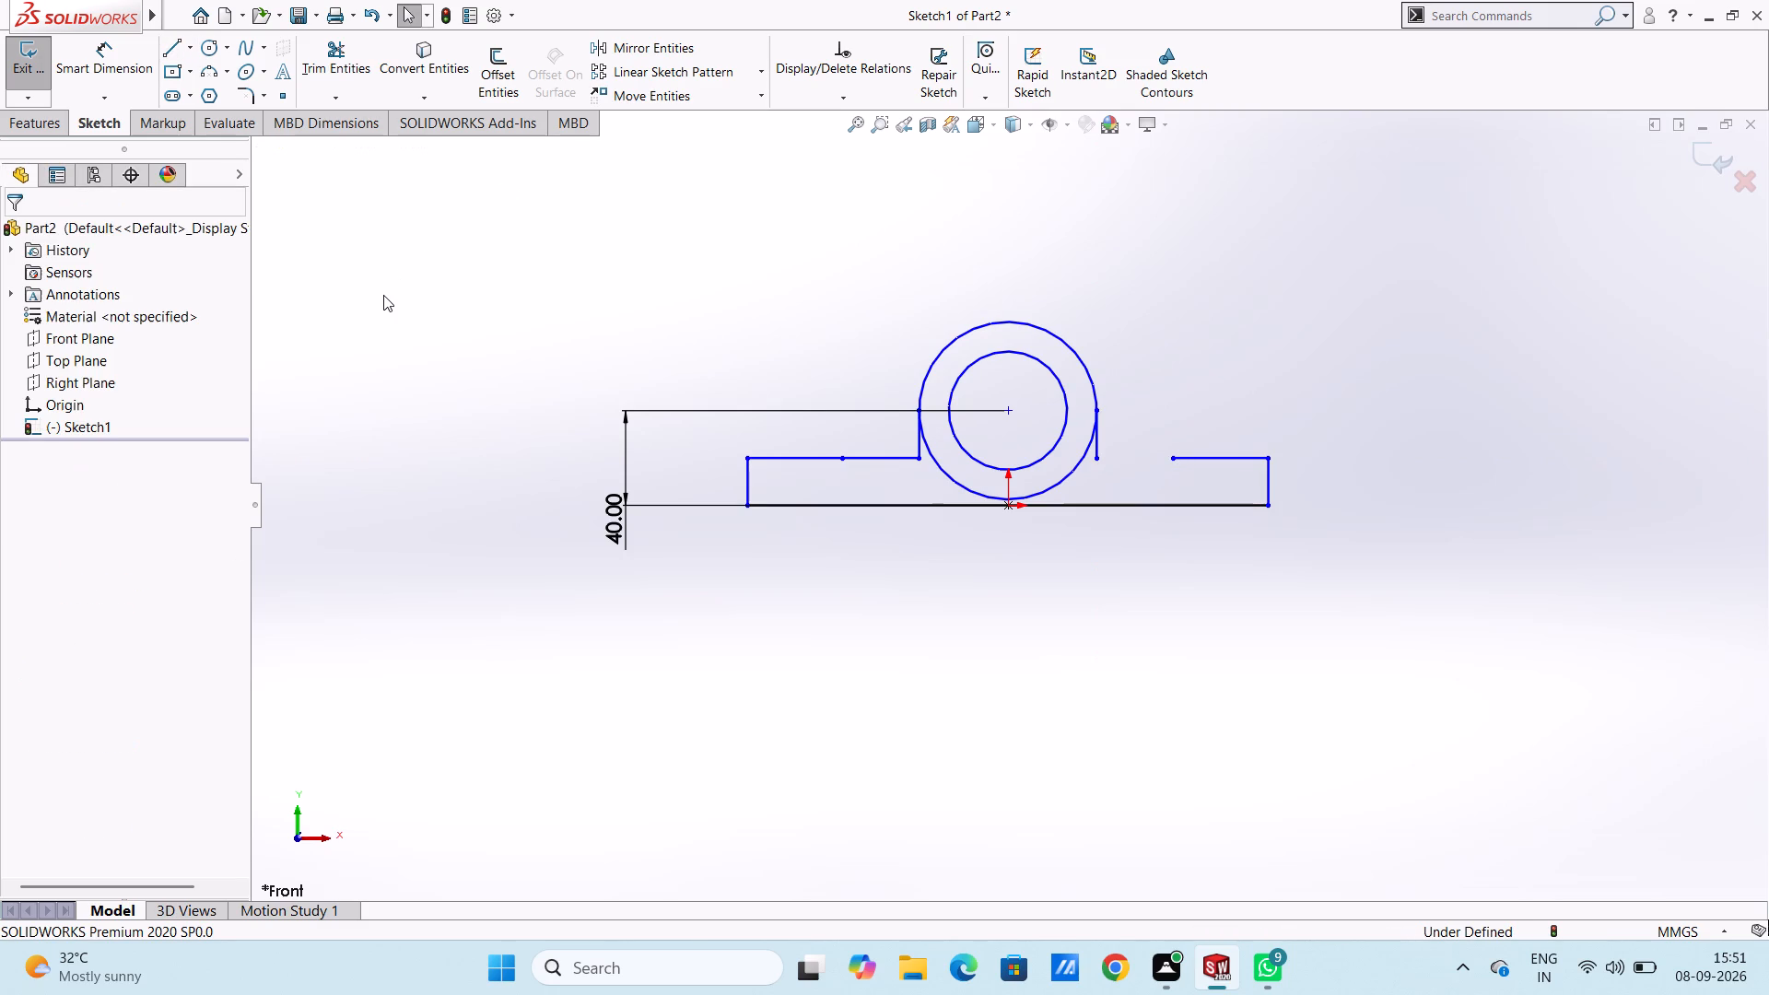
{"action": "key", "text": "l"}
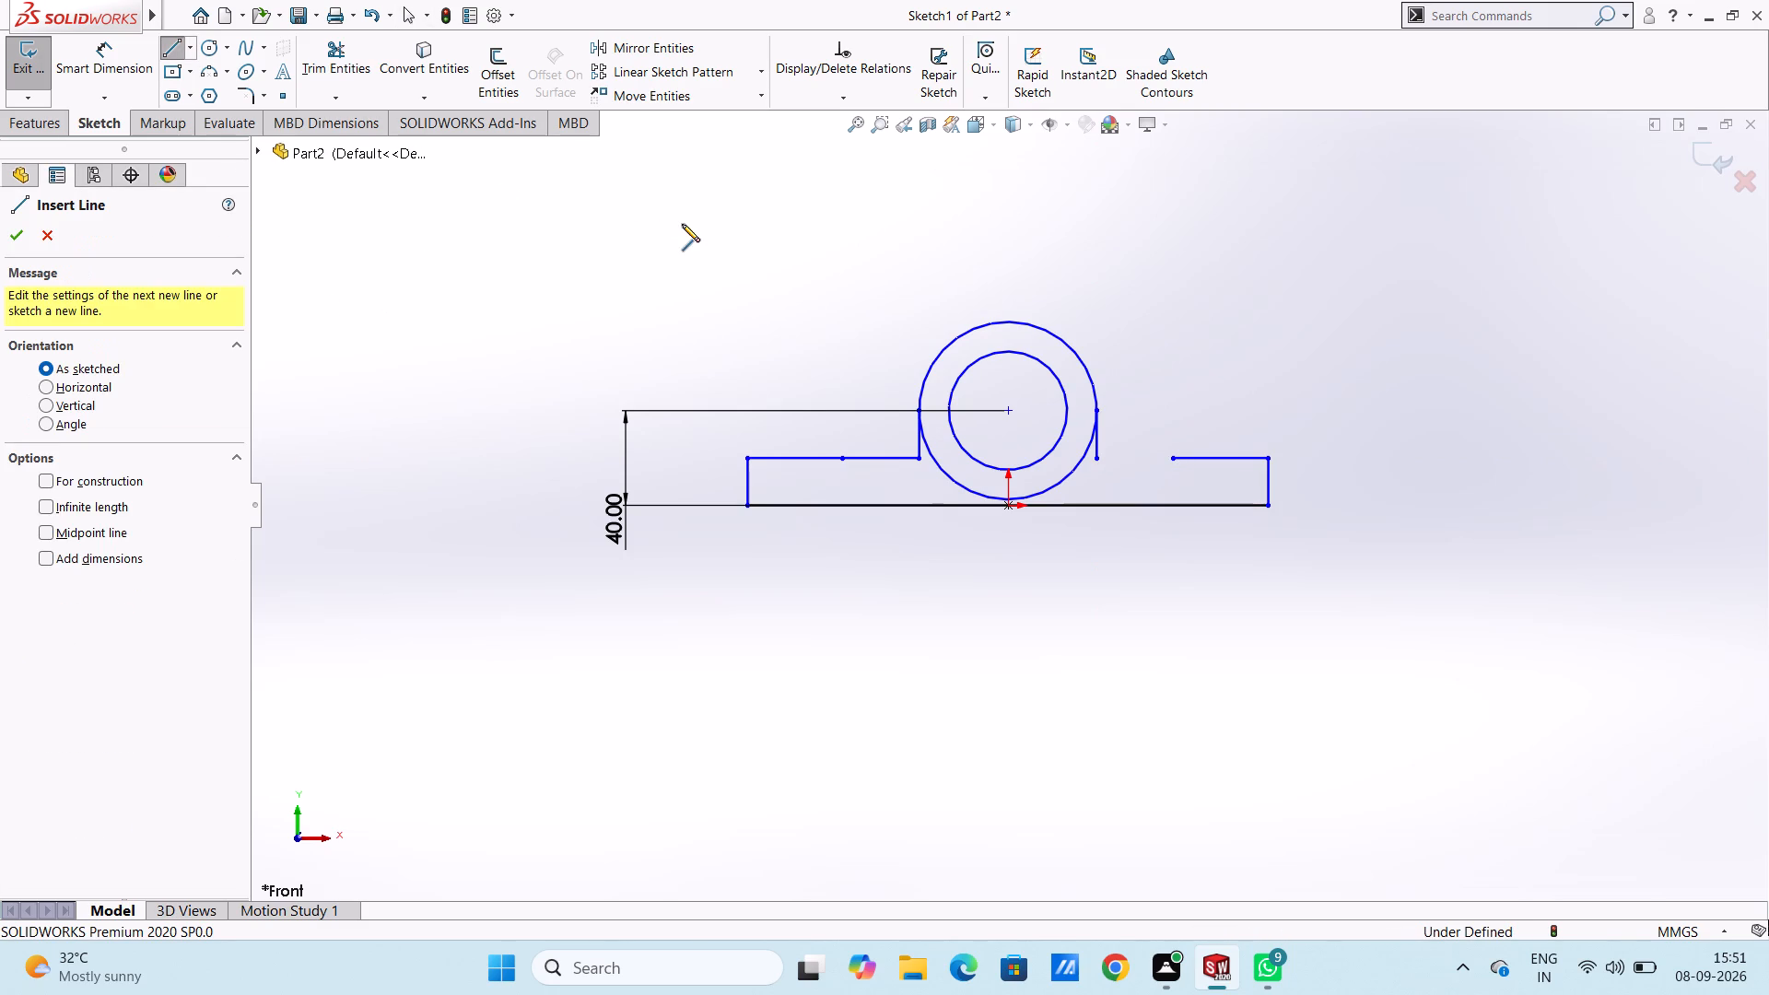
{"action": "left_click", "coordinate": [1099, 461]}
{"action": "left_click", "coordinate": [1175, 462]}
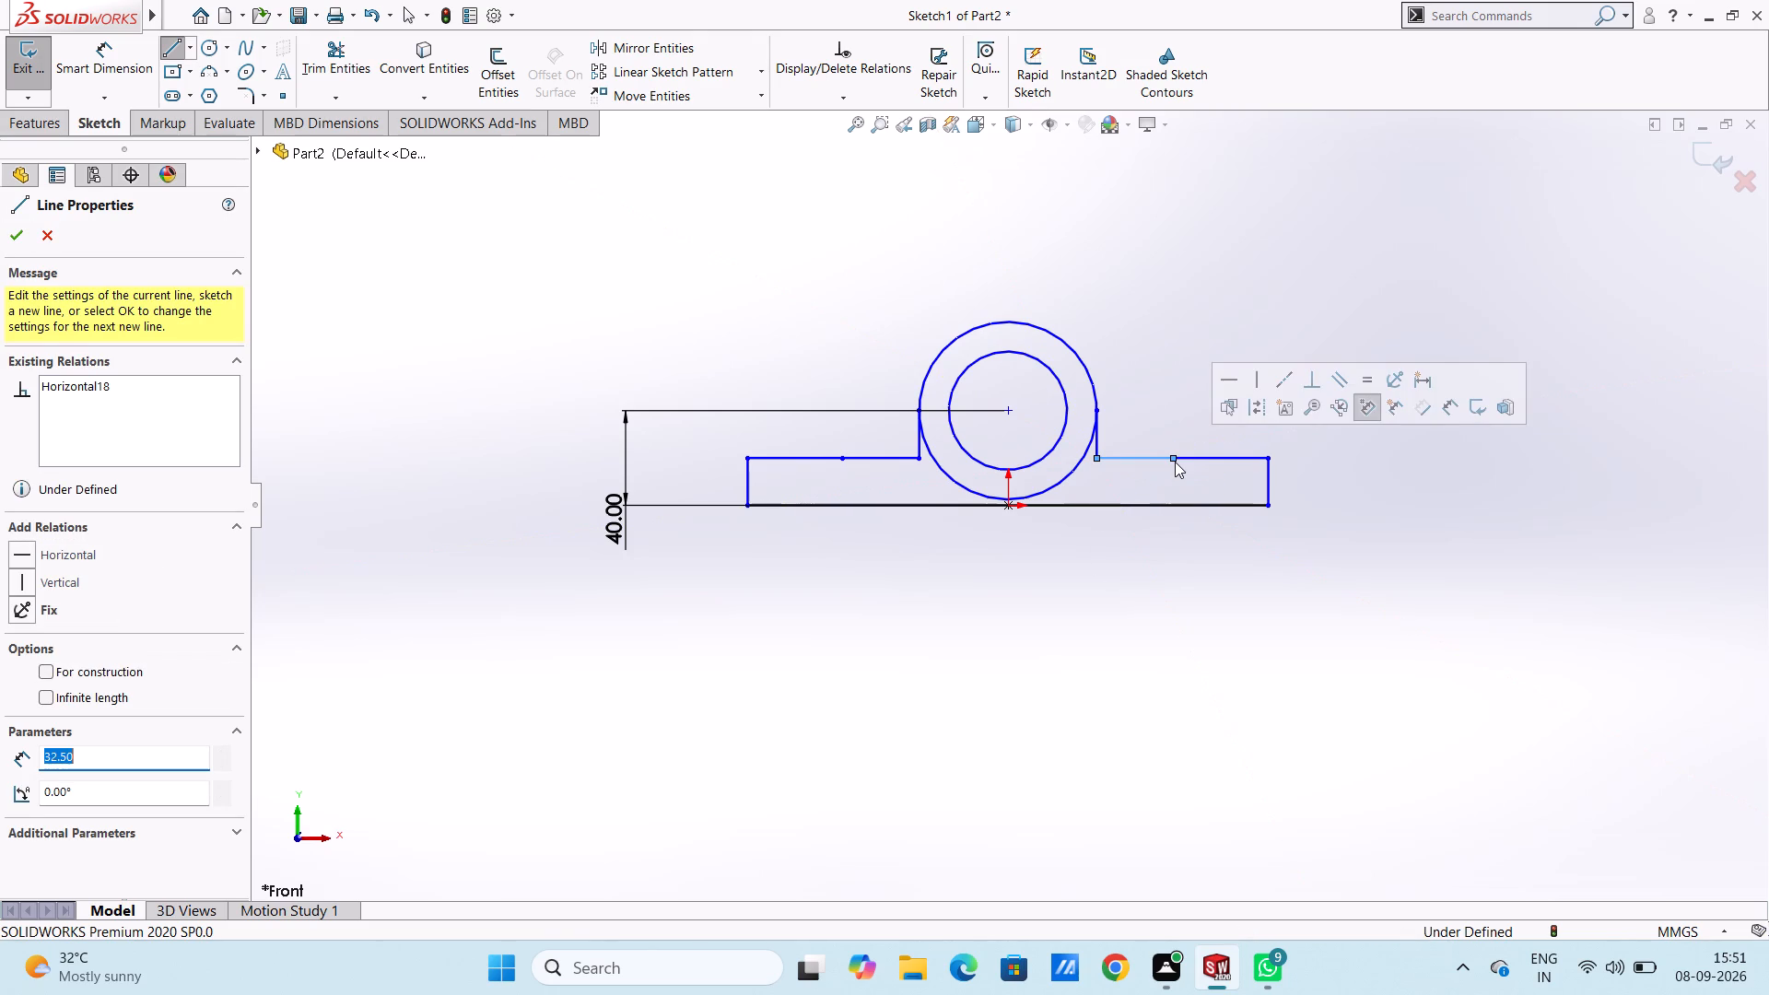
{"action": "key", "text": "Escape"}
{"action": "key", "text": "Escape"}
{"action": "key", "text": "Escape"}
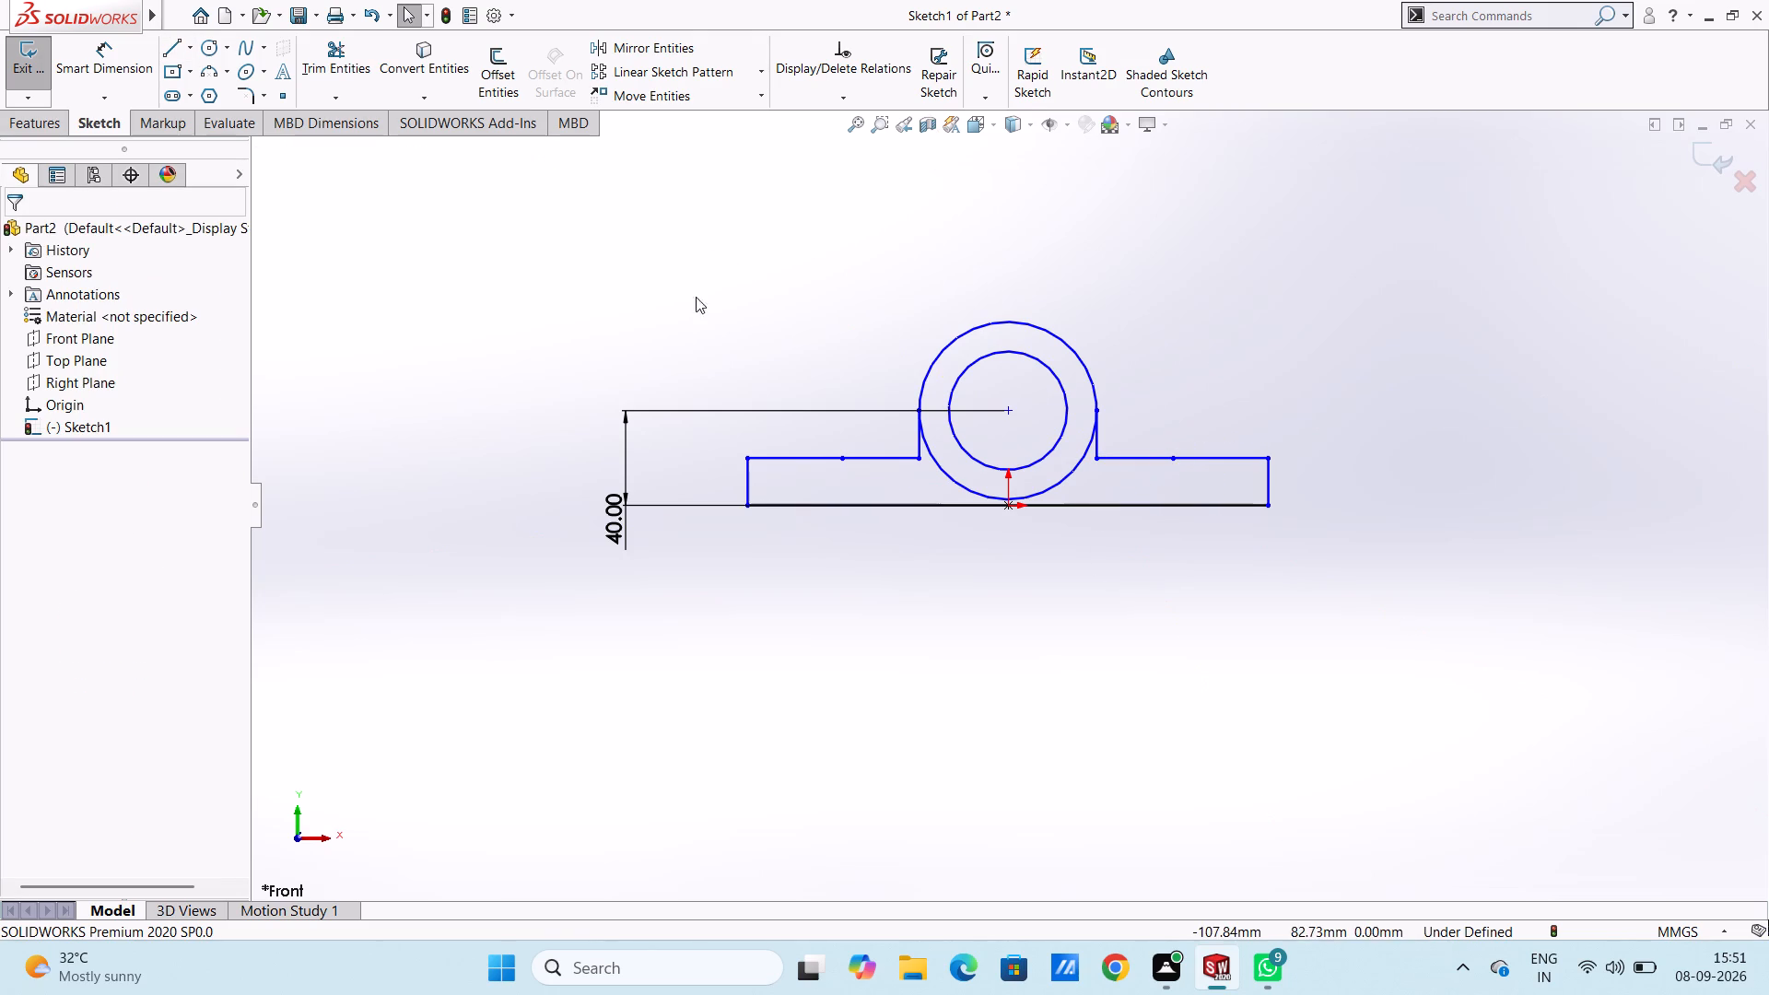
Trim away the lower arc of the outer circle between the two vertical side lines.
{"action": "left_click", "coordinate": [369, 42]}
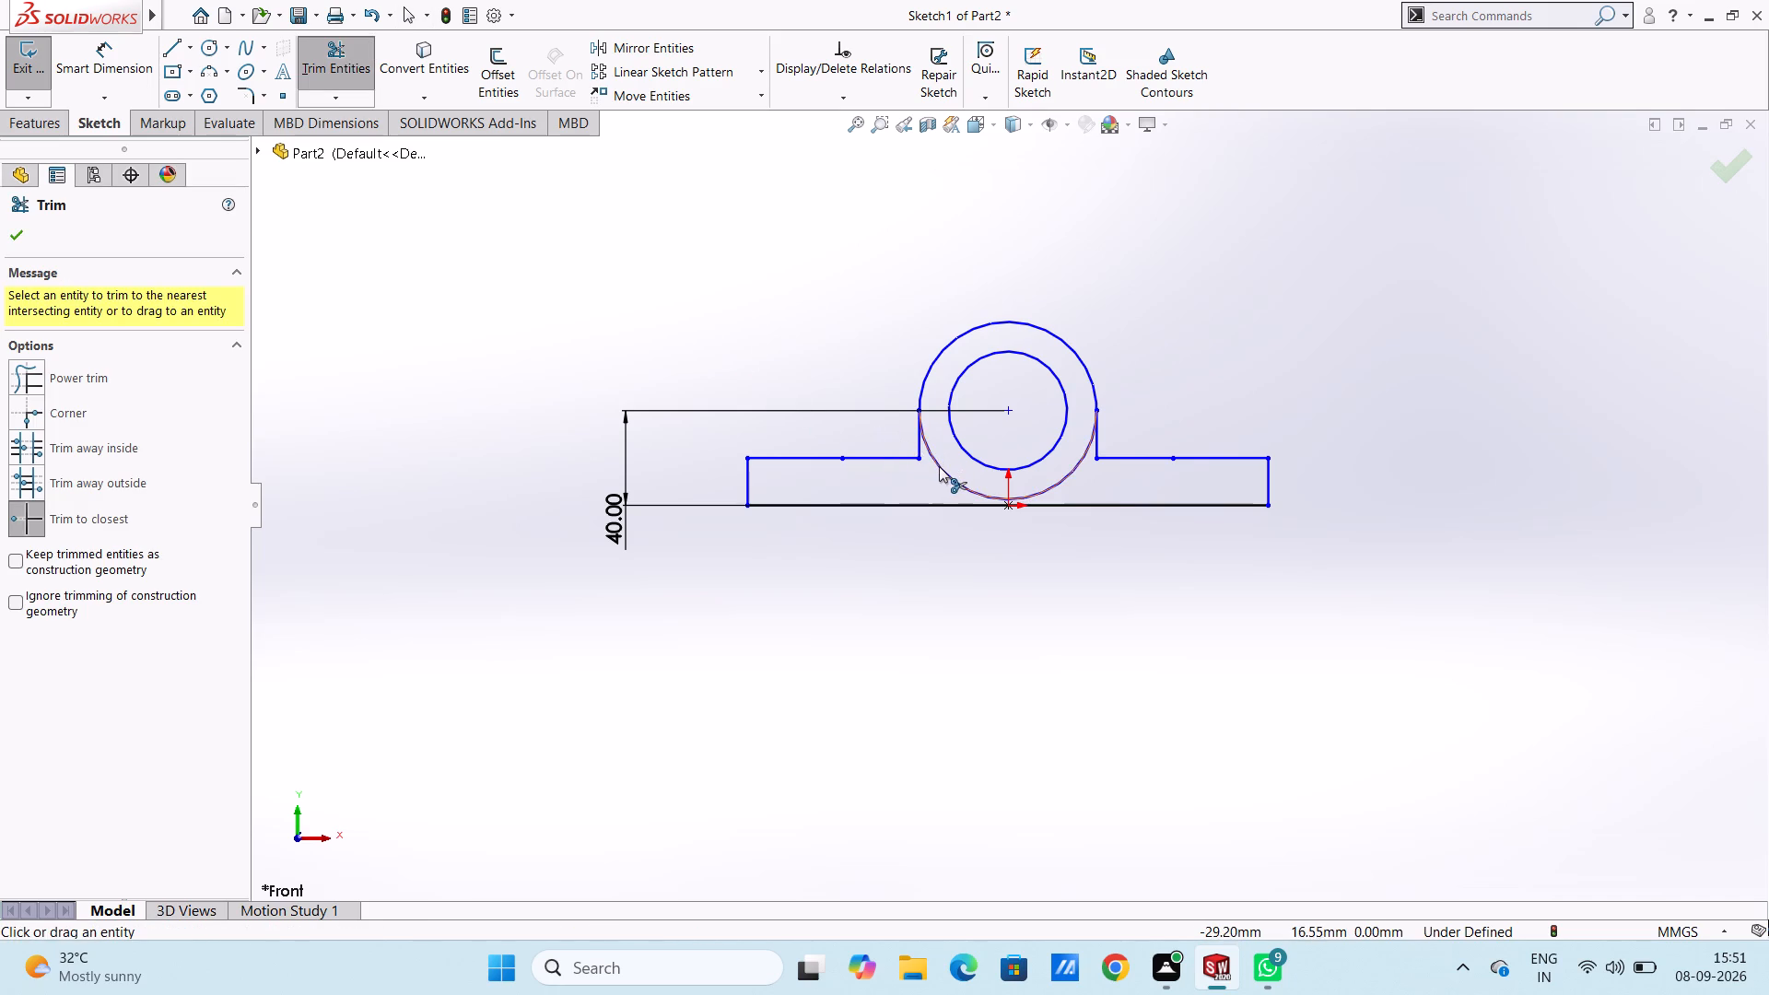
{"action": "left_click", "coordinate": [939, 465]}
{"action": "key", "text": "Escape"}
{"action": "key", "text": "Escape"}
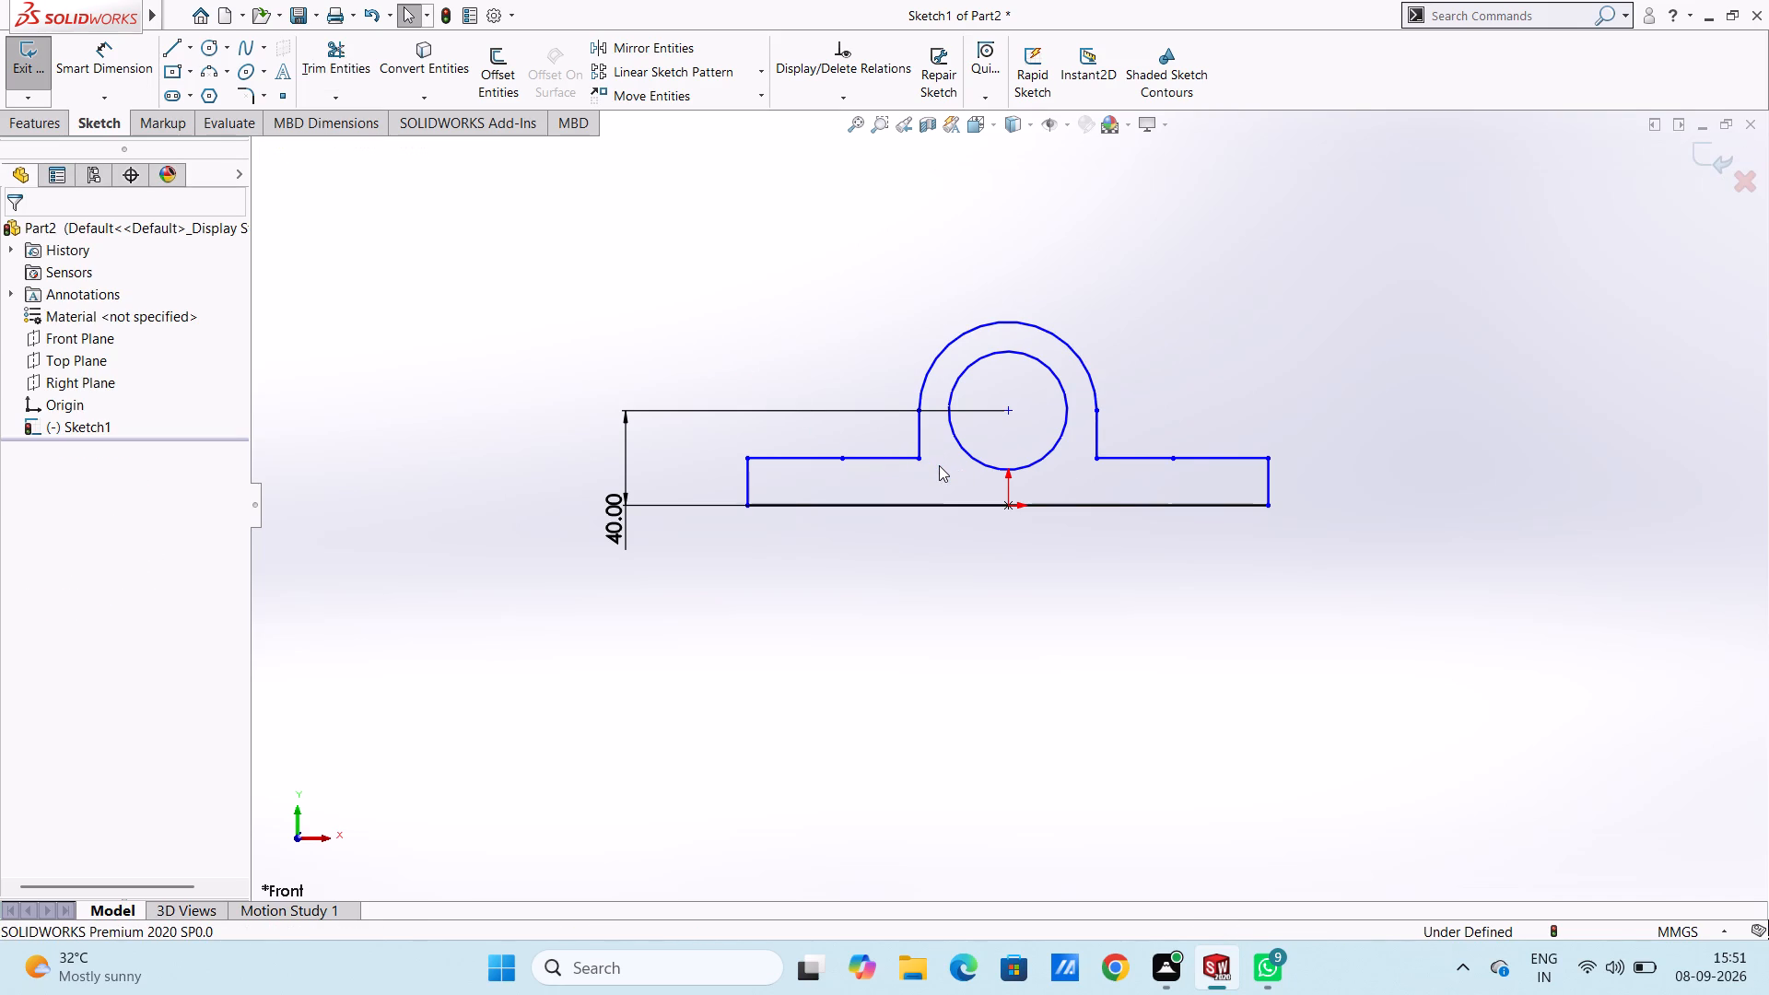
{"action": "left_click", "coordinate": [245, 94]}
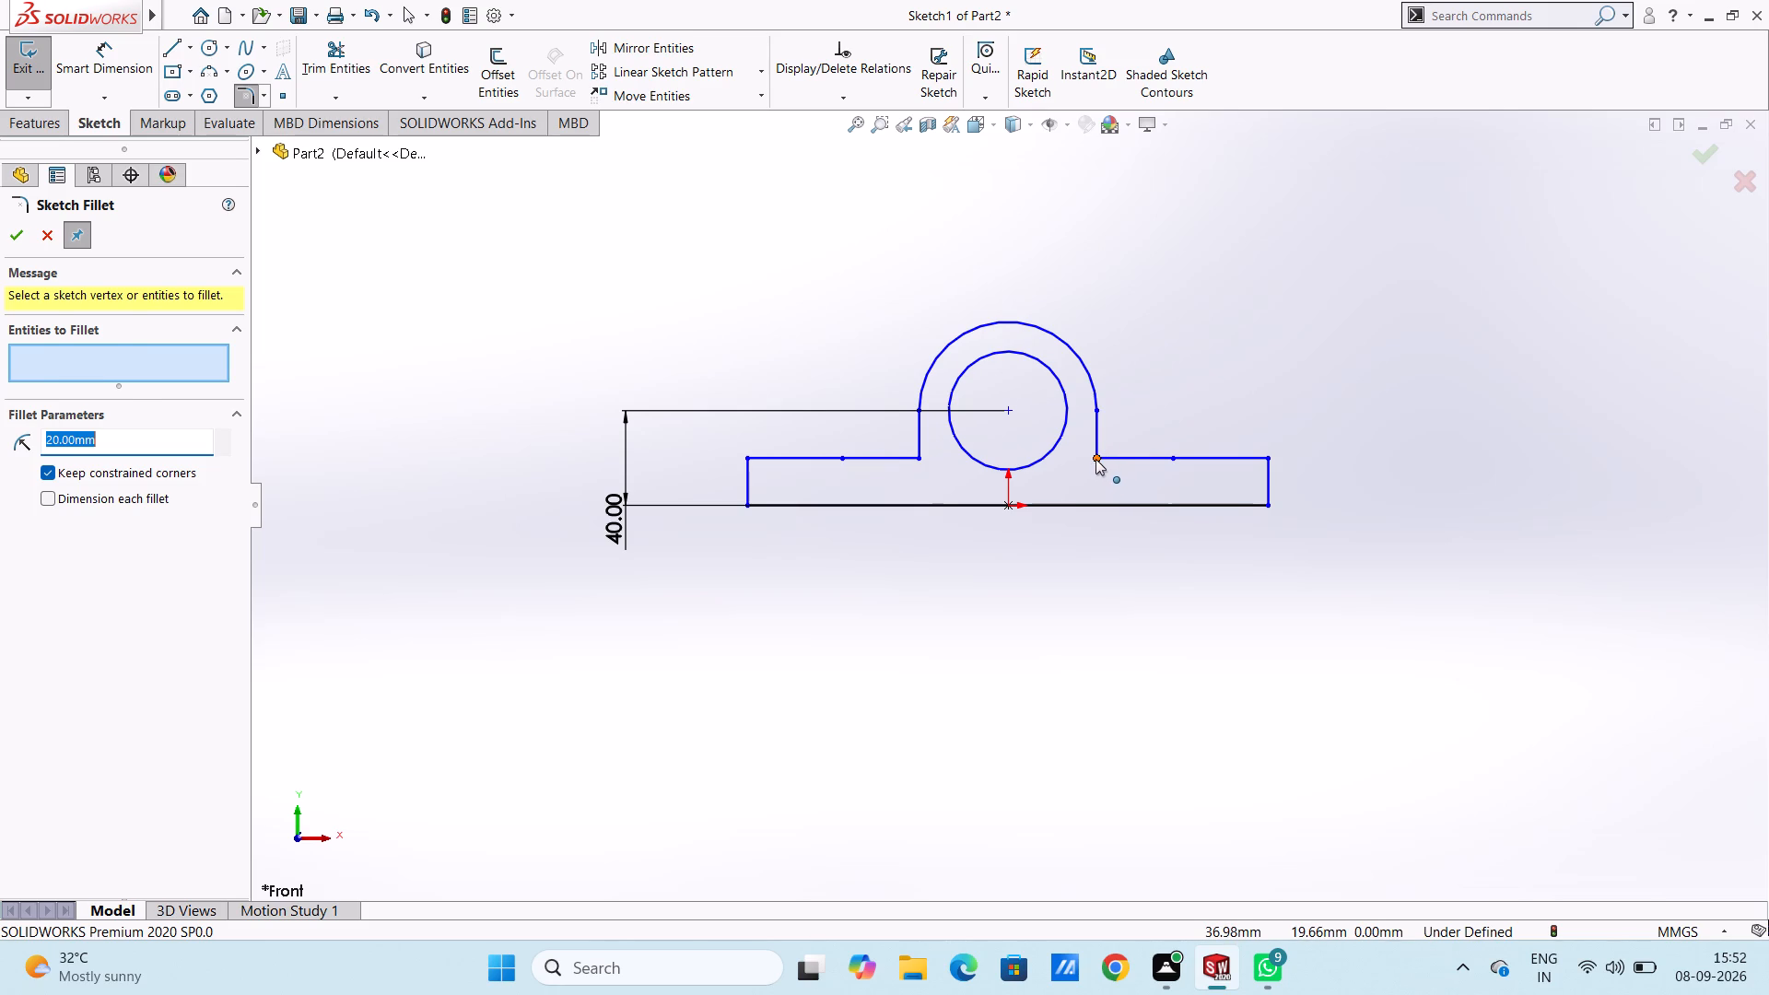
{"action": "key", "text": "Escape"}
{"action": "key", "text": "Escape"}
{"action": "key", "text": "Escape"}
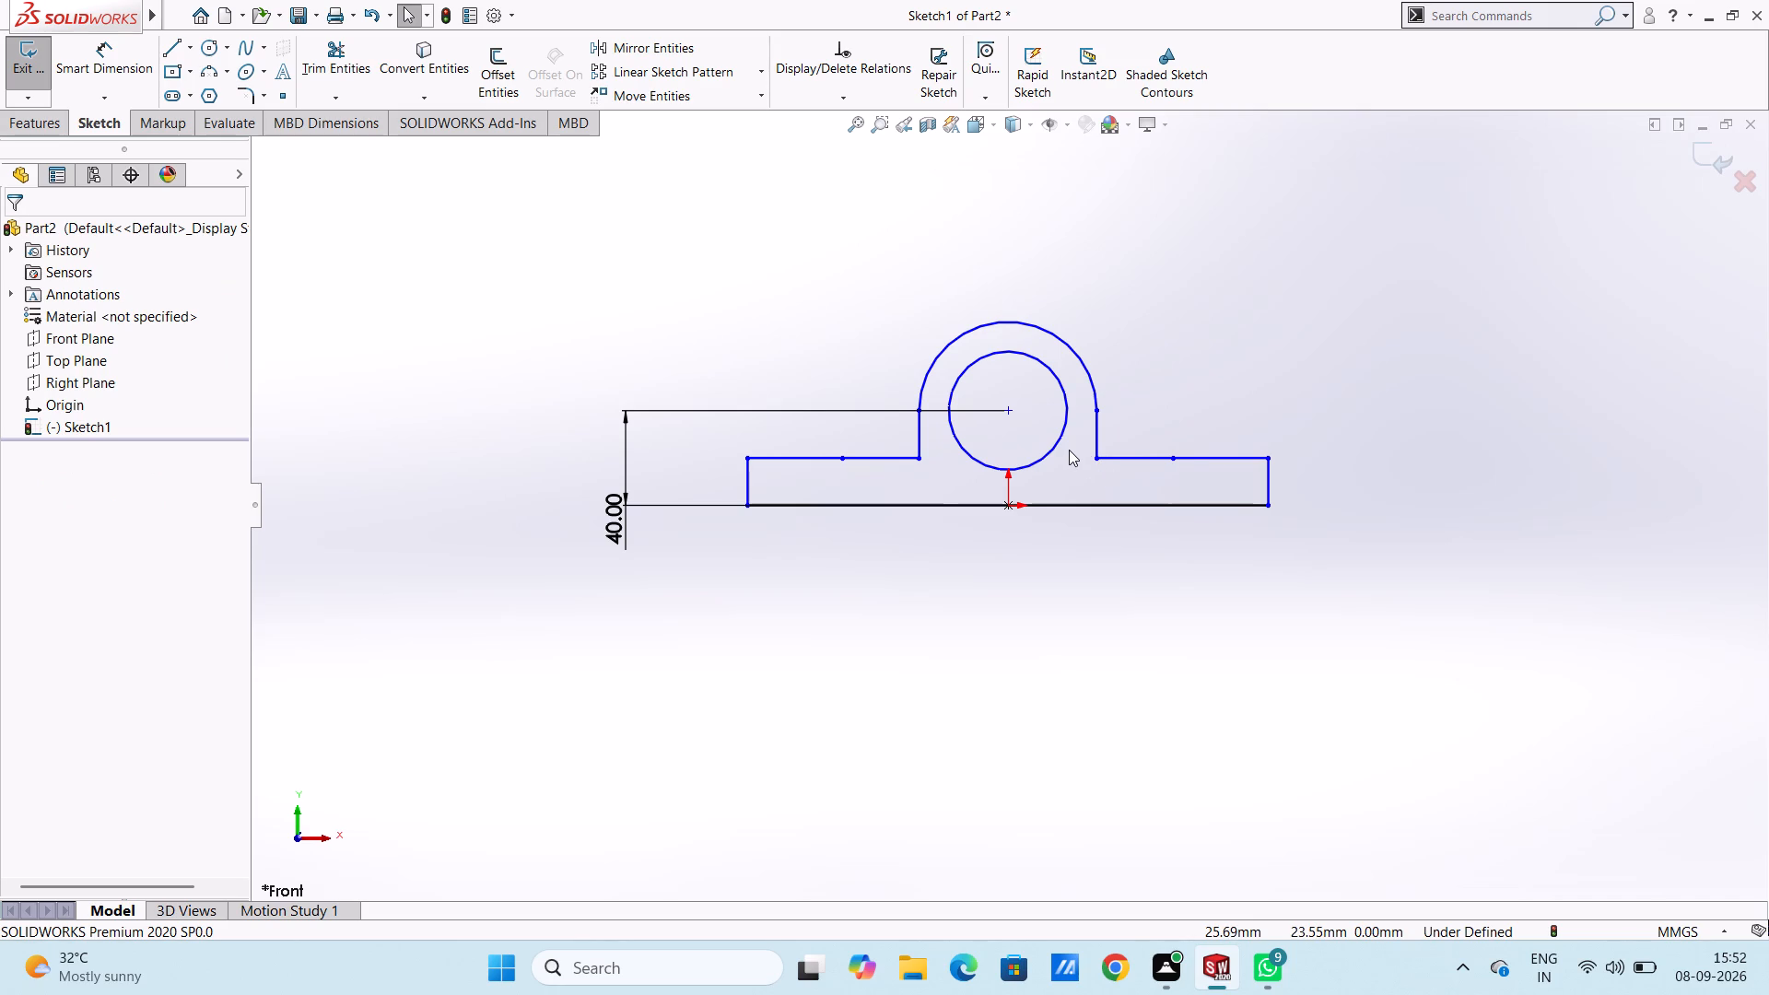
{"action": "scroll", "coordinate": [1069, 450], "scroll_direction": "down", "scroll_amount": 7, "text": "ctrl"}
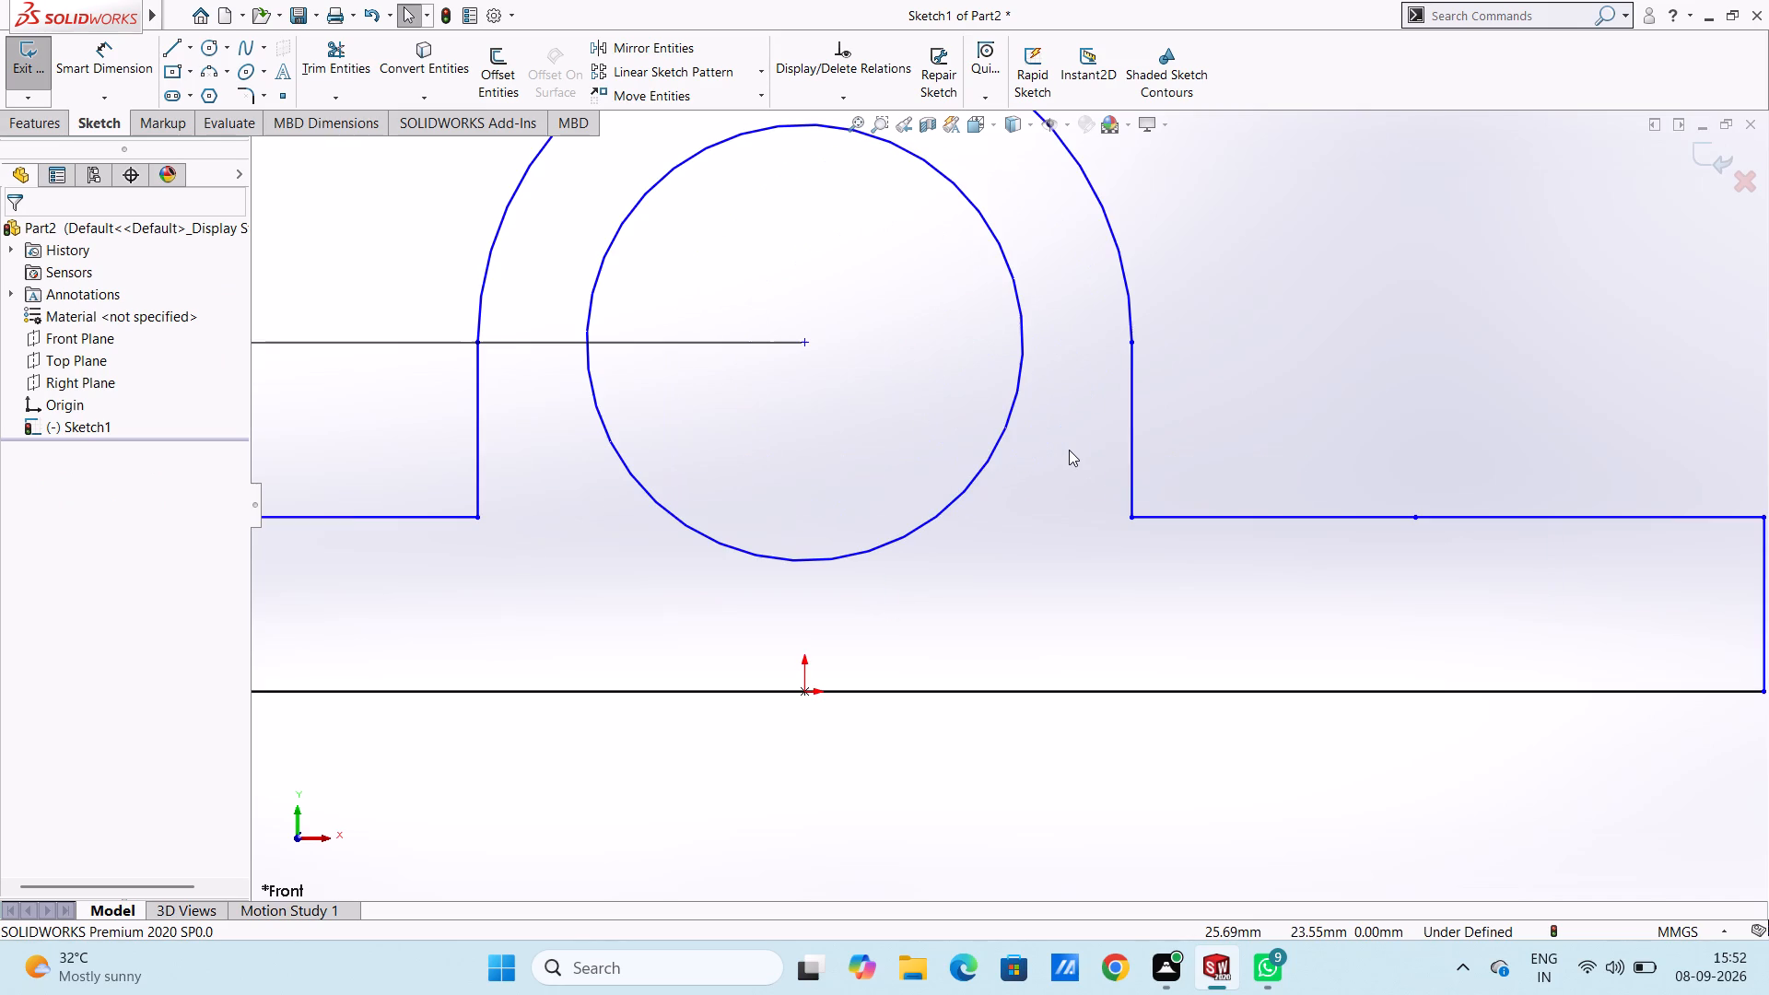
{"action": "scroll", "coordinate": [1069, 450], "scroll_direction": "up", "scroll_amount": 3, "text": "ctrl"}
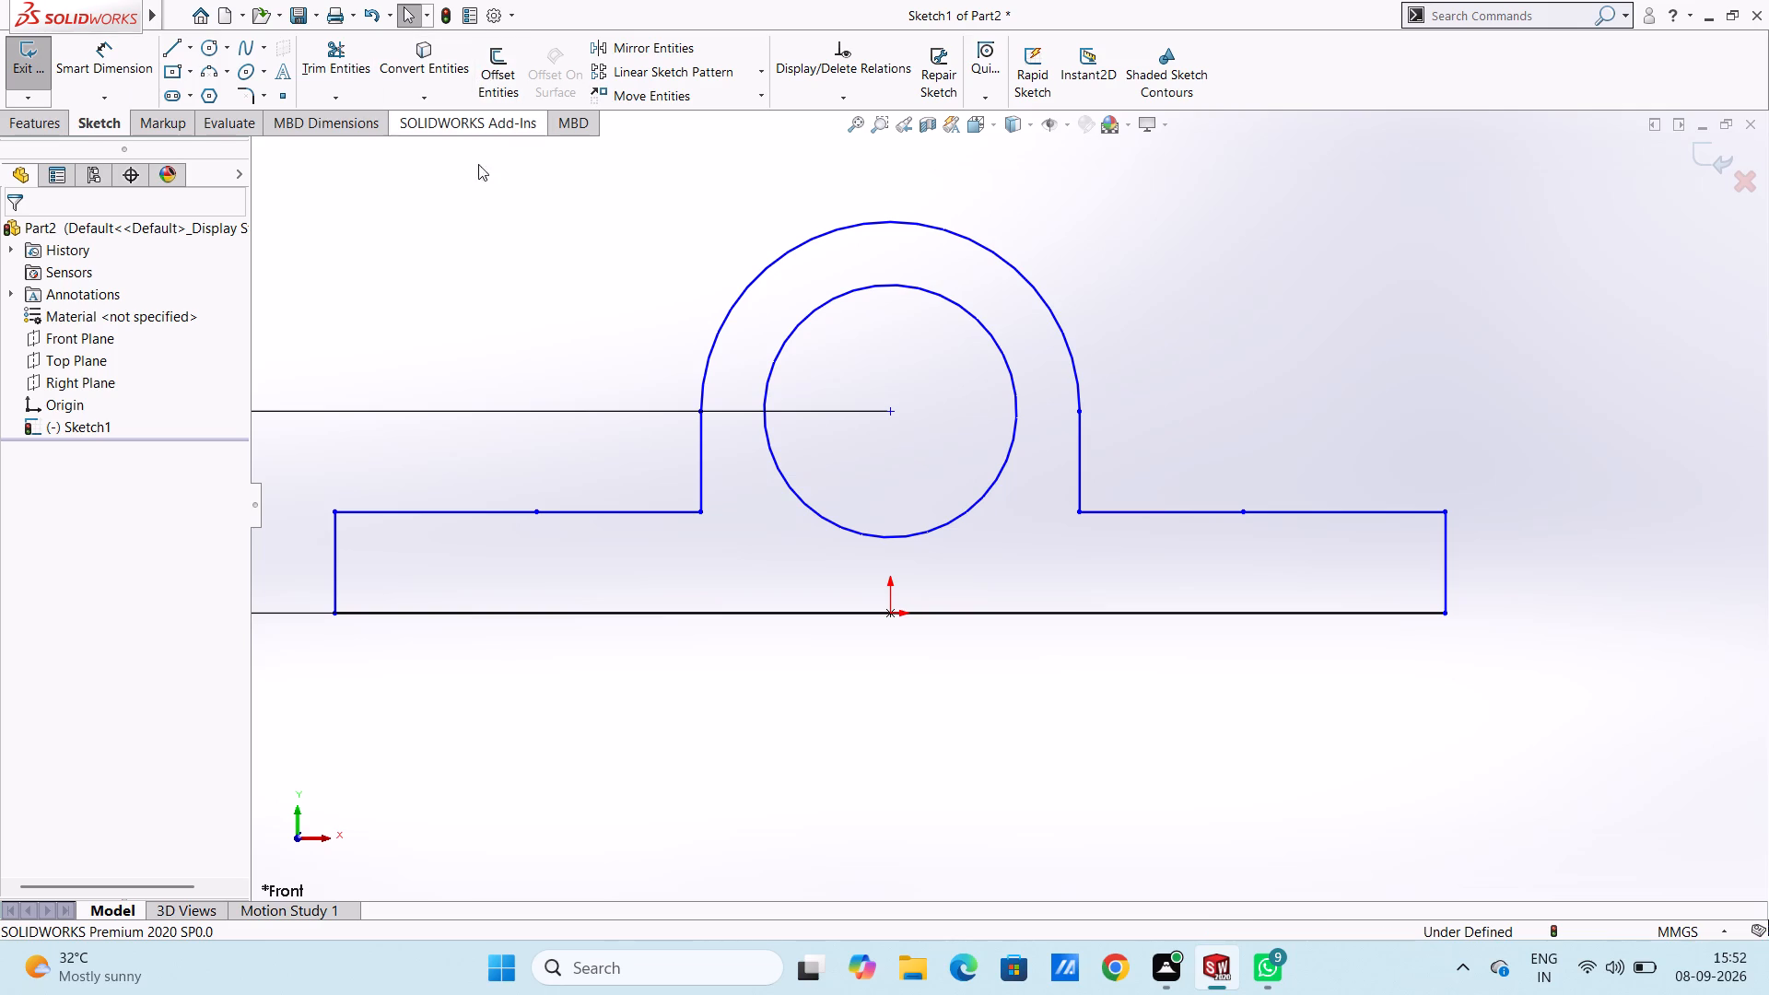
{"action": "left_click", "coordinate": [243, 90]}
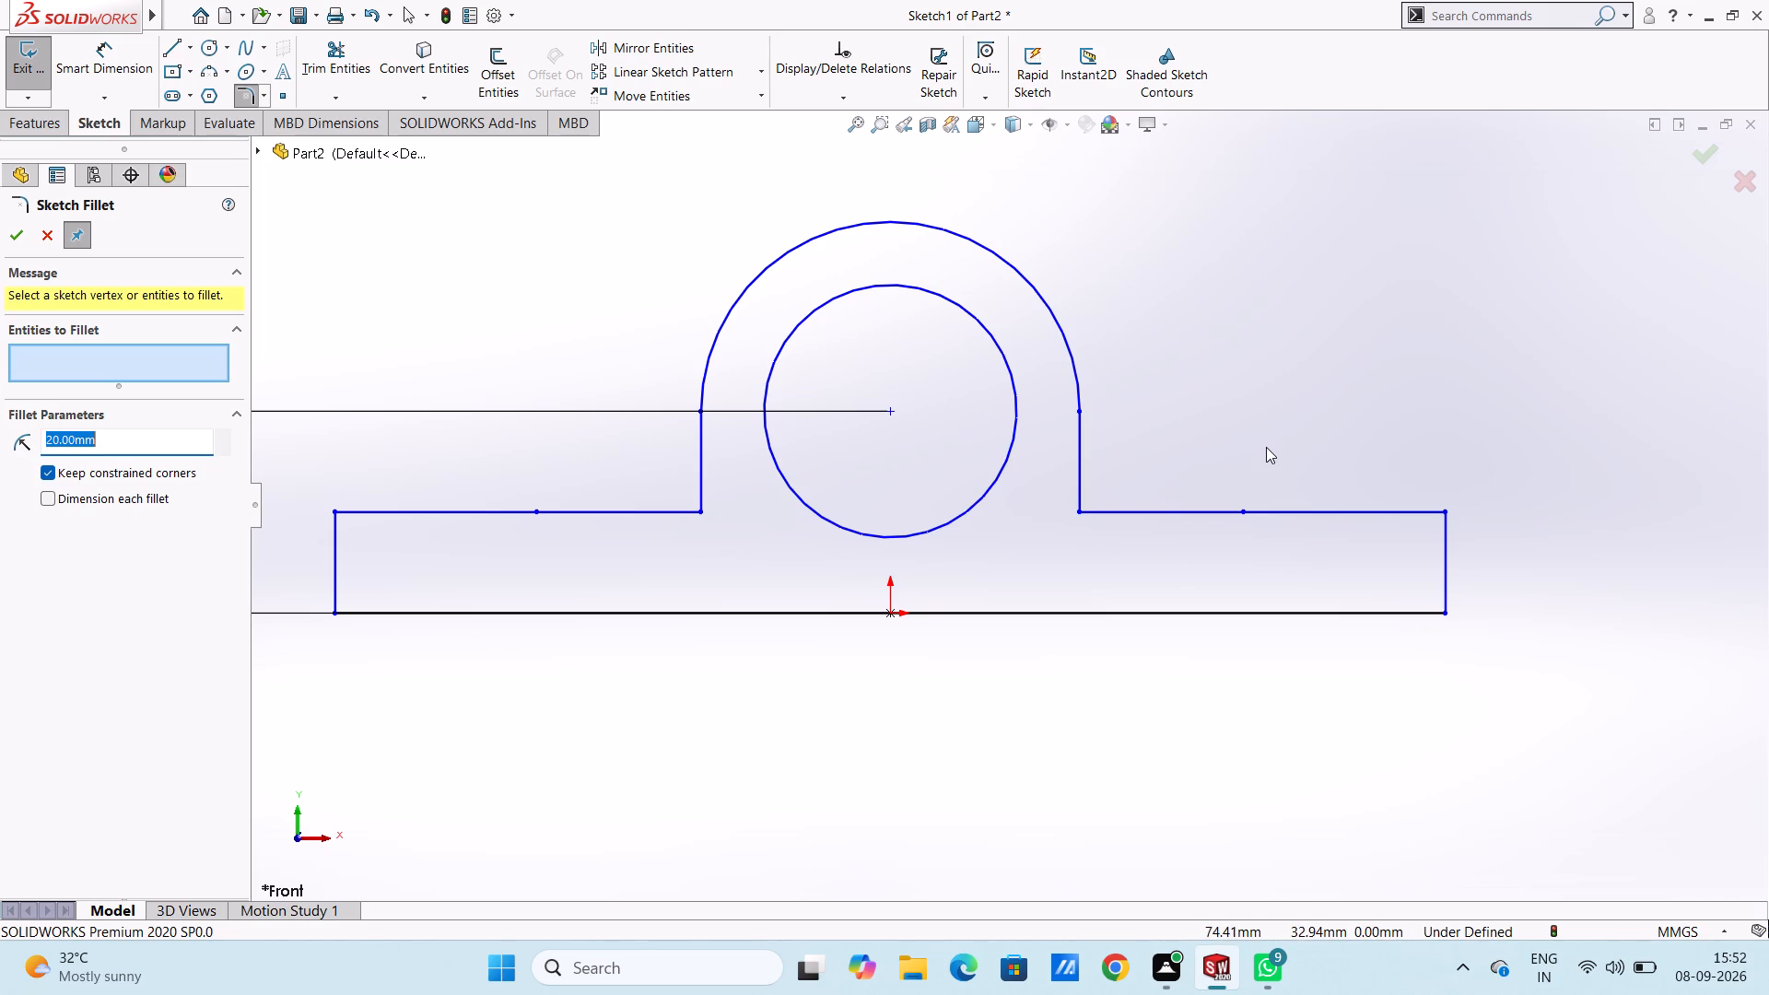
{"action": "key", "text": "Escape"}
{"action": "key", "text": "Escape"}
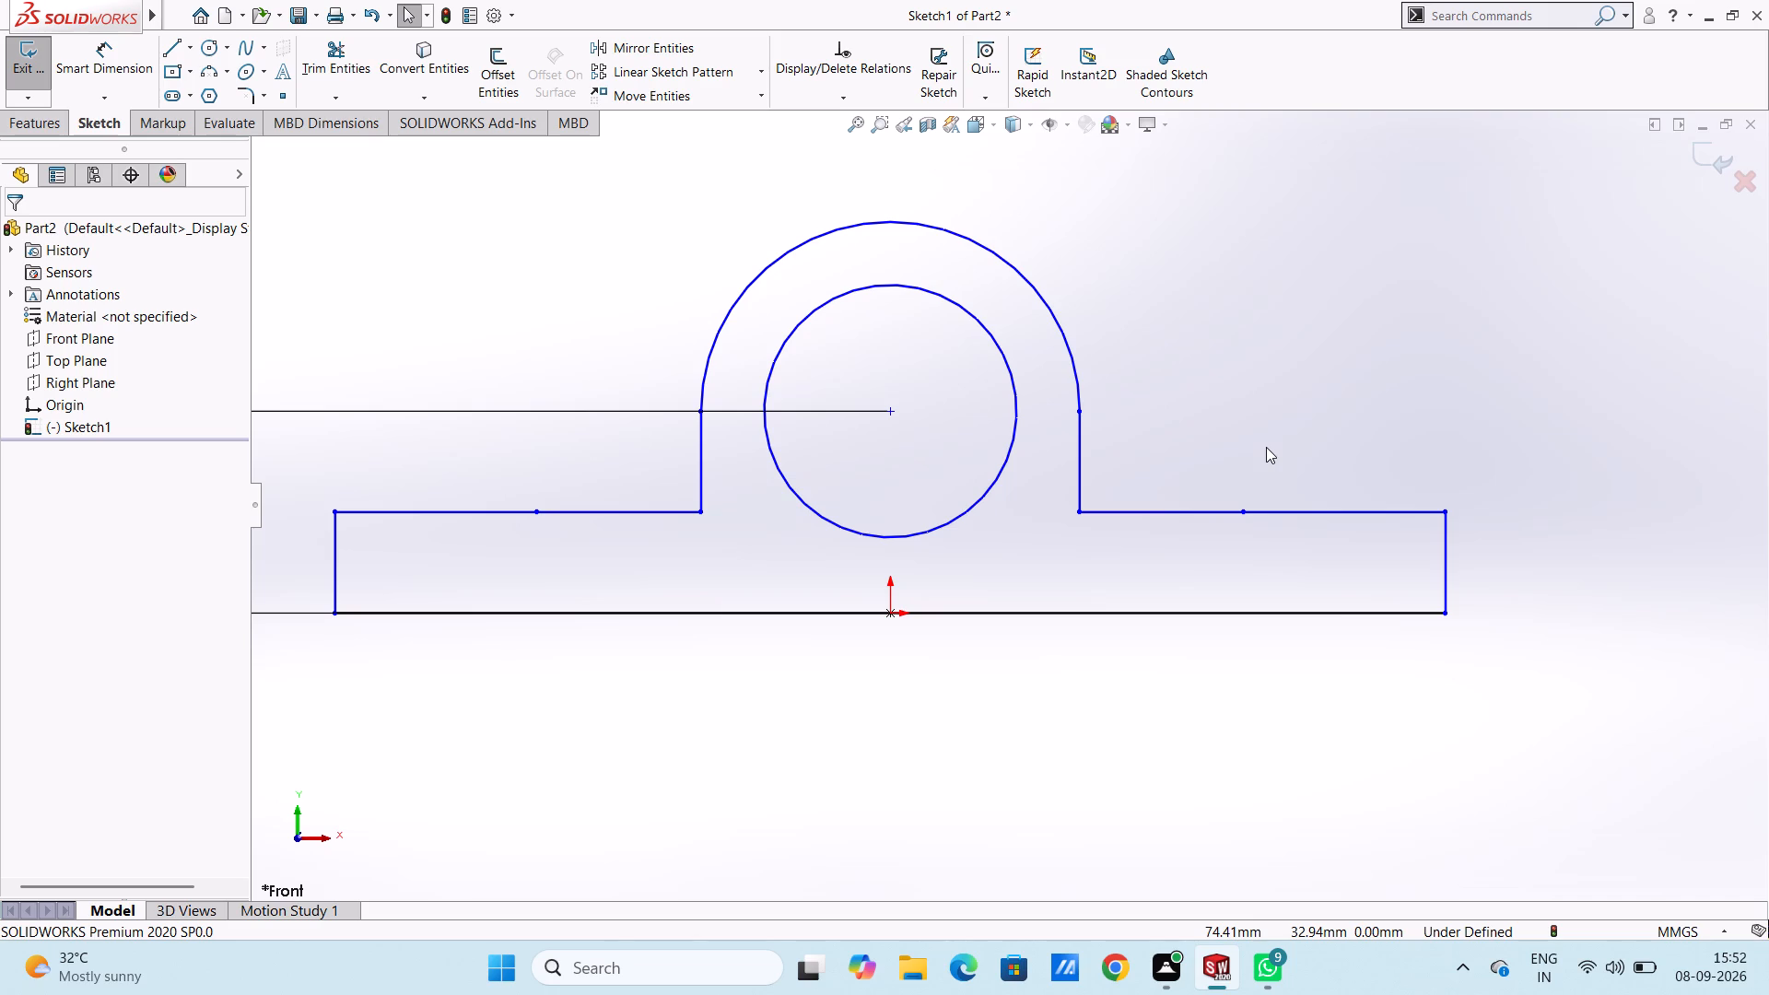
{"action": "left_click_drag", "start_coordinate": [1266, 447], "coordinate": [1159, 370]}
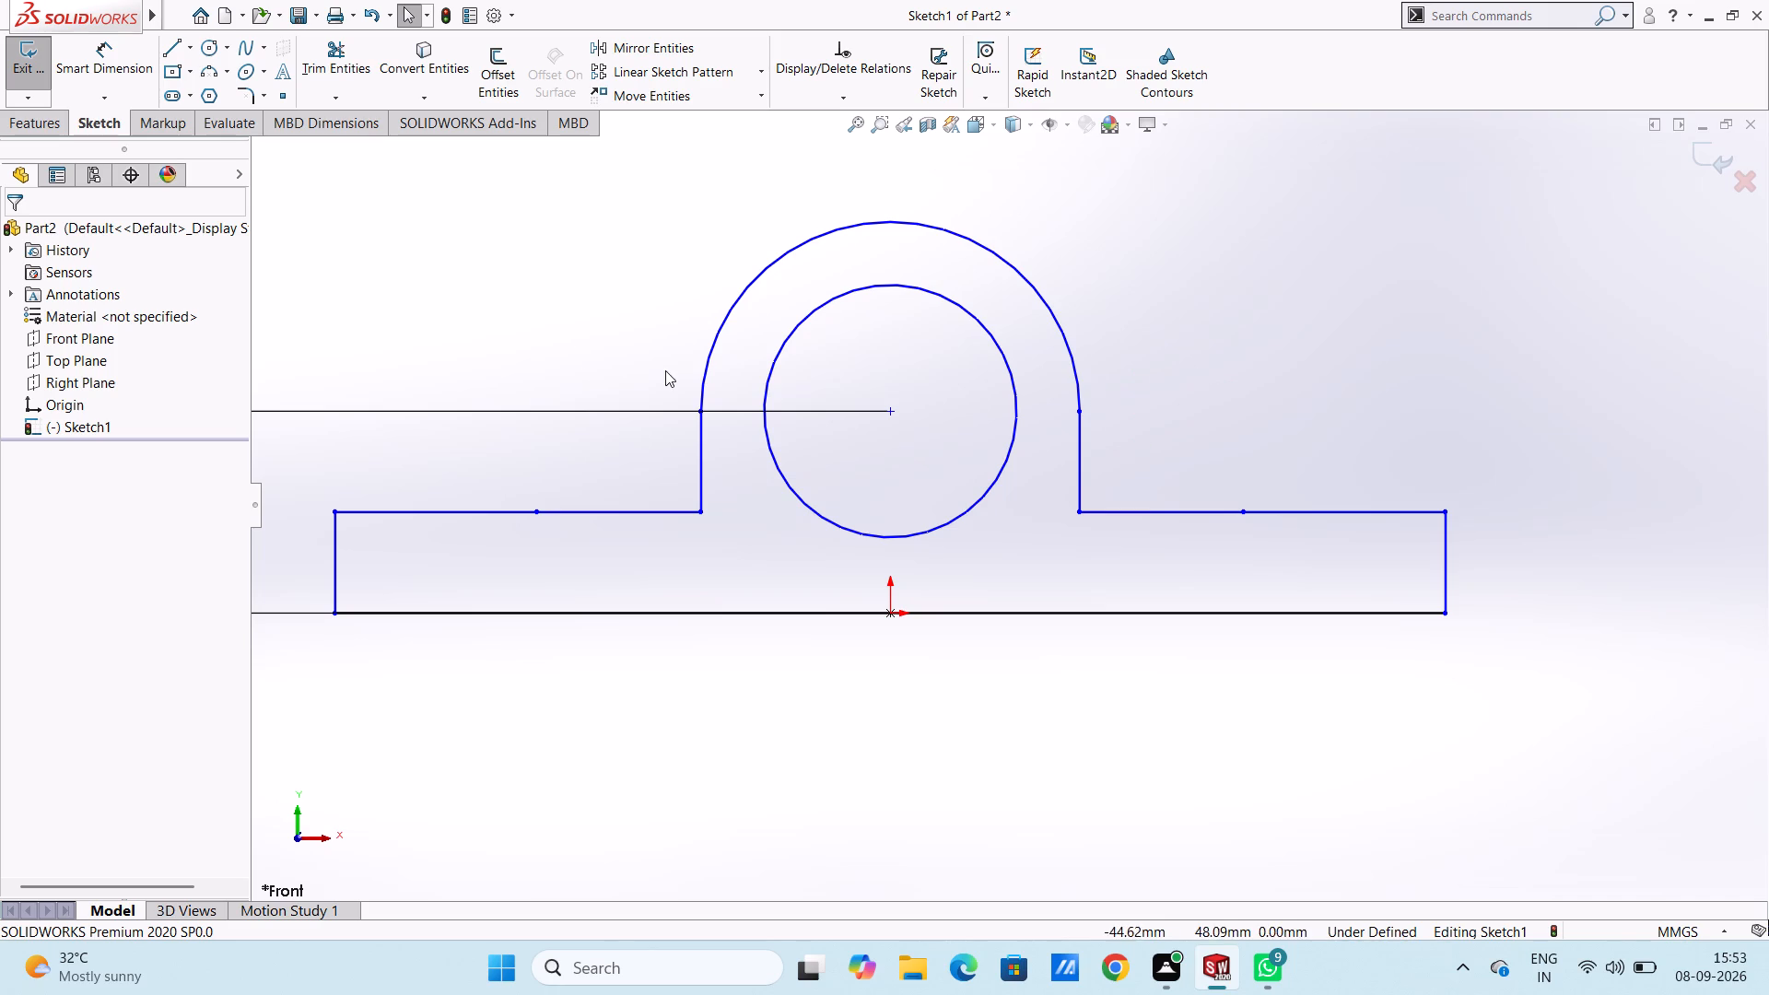
Extrude the bracket profile as a blind boss 80 mm deep from the sketch plane.
{"action": "left_click", "coordinate": [33, 120]}
{"action": "left_click", "coordinate": [39, 80]}
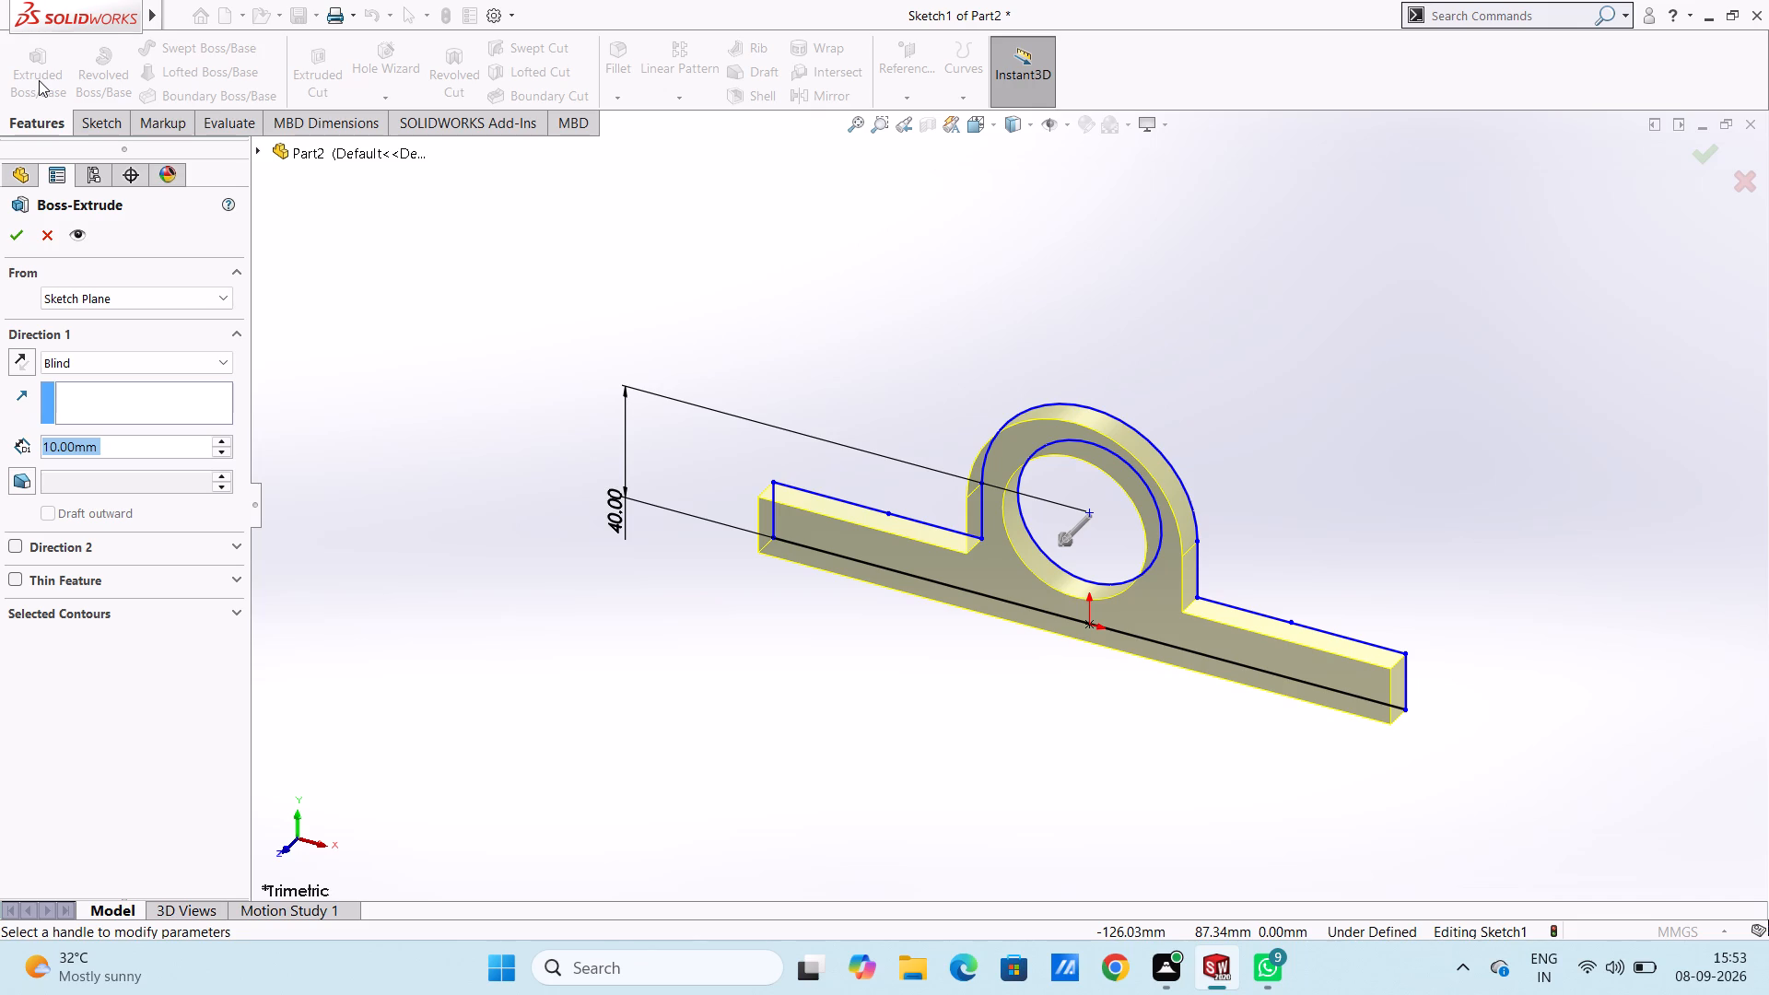
{"action": "type", "text": "40"}
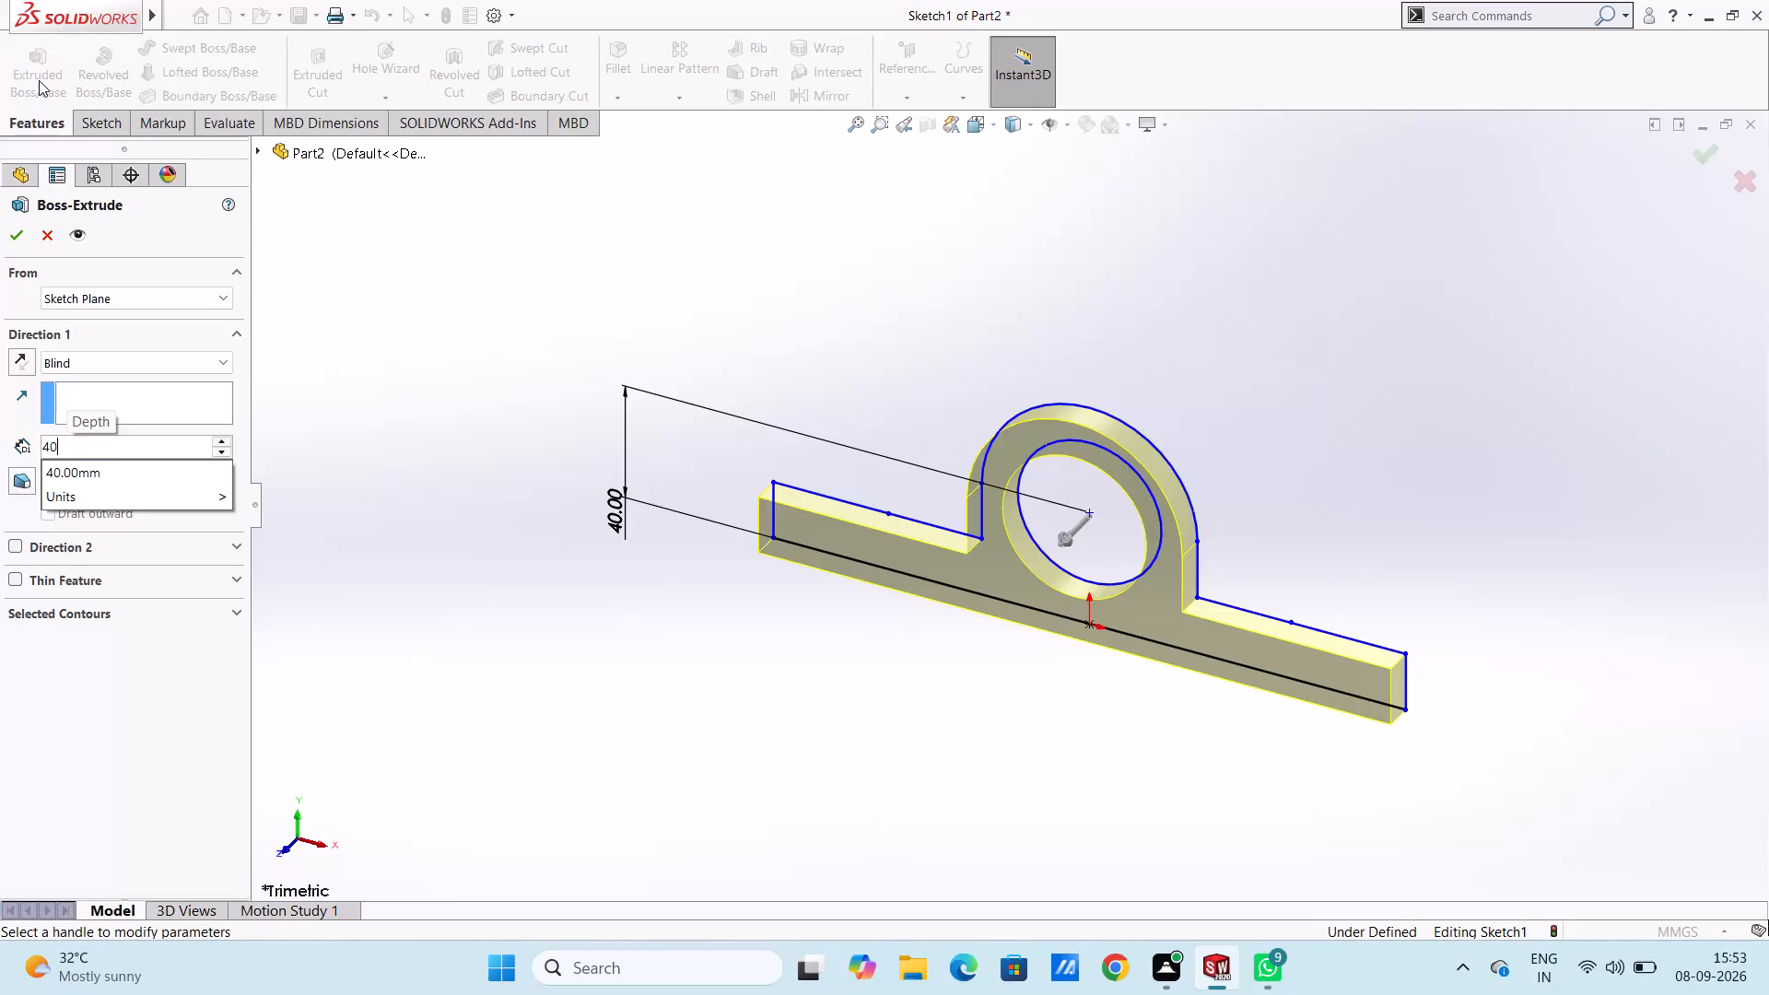
{"action": "key", "text": "BackSpace"}
{"action": "key", "text": "BackSpace"}
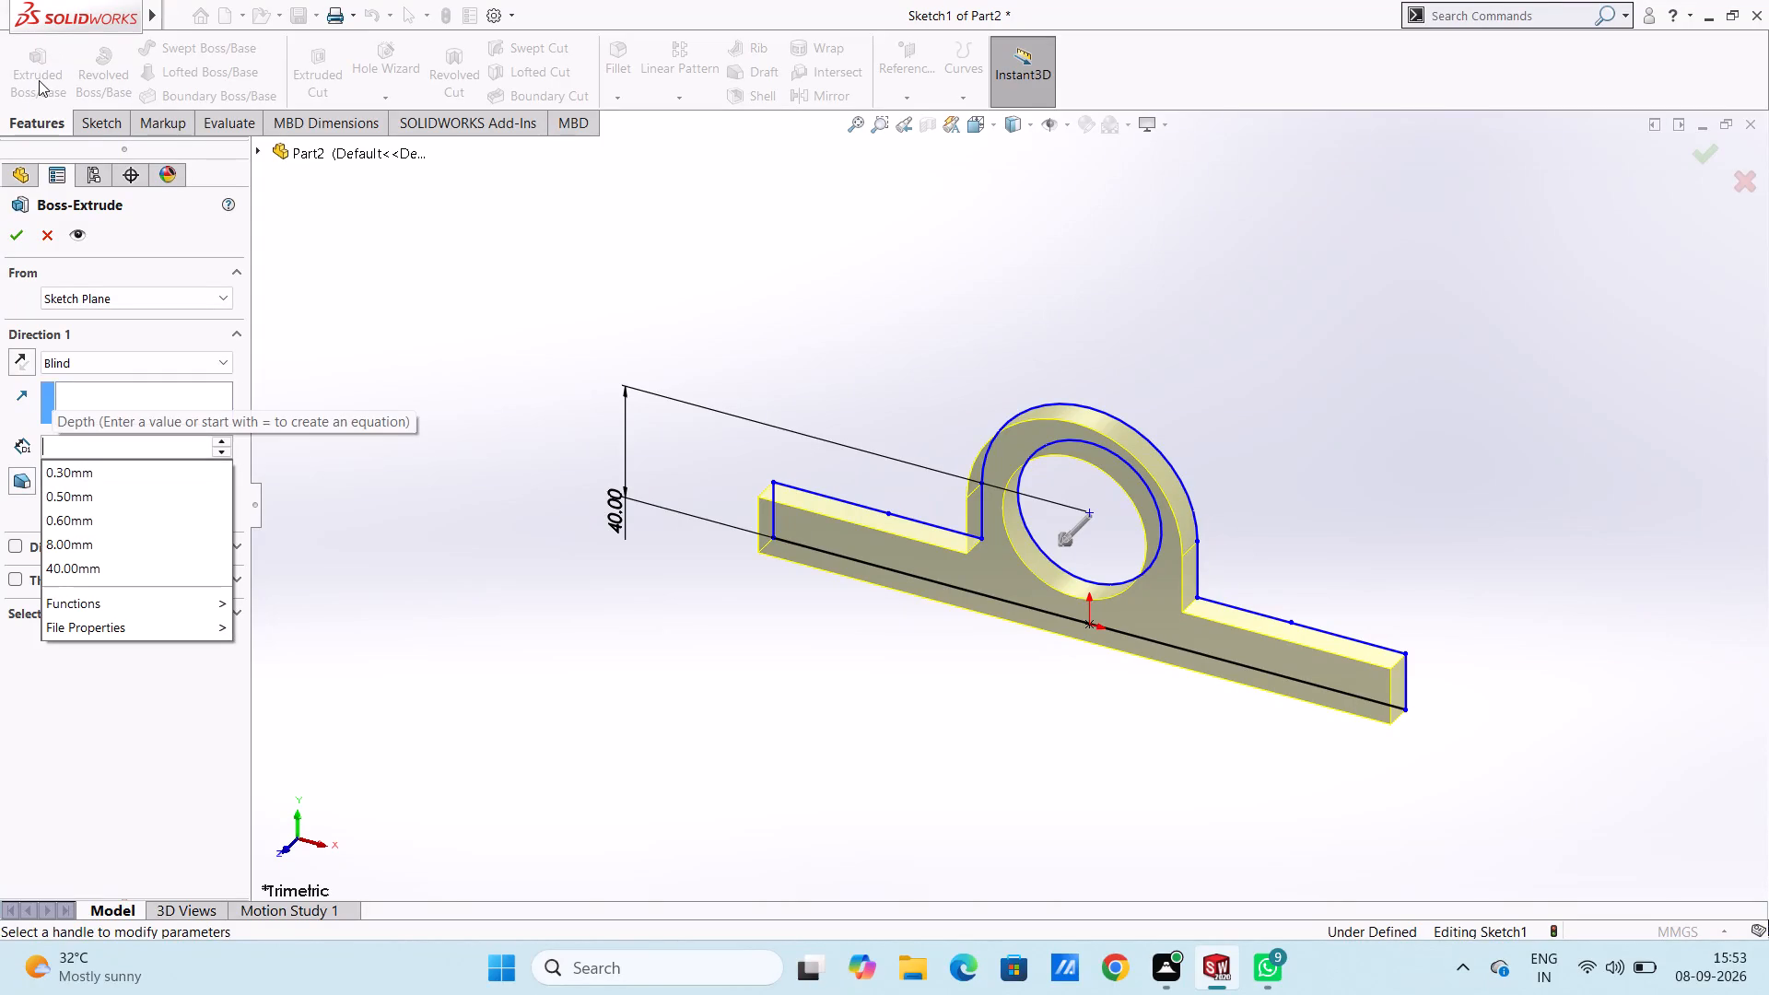
{"action": "type", "text": "80"}
{"action": "key", "text": "Return"}
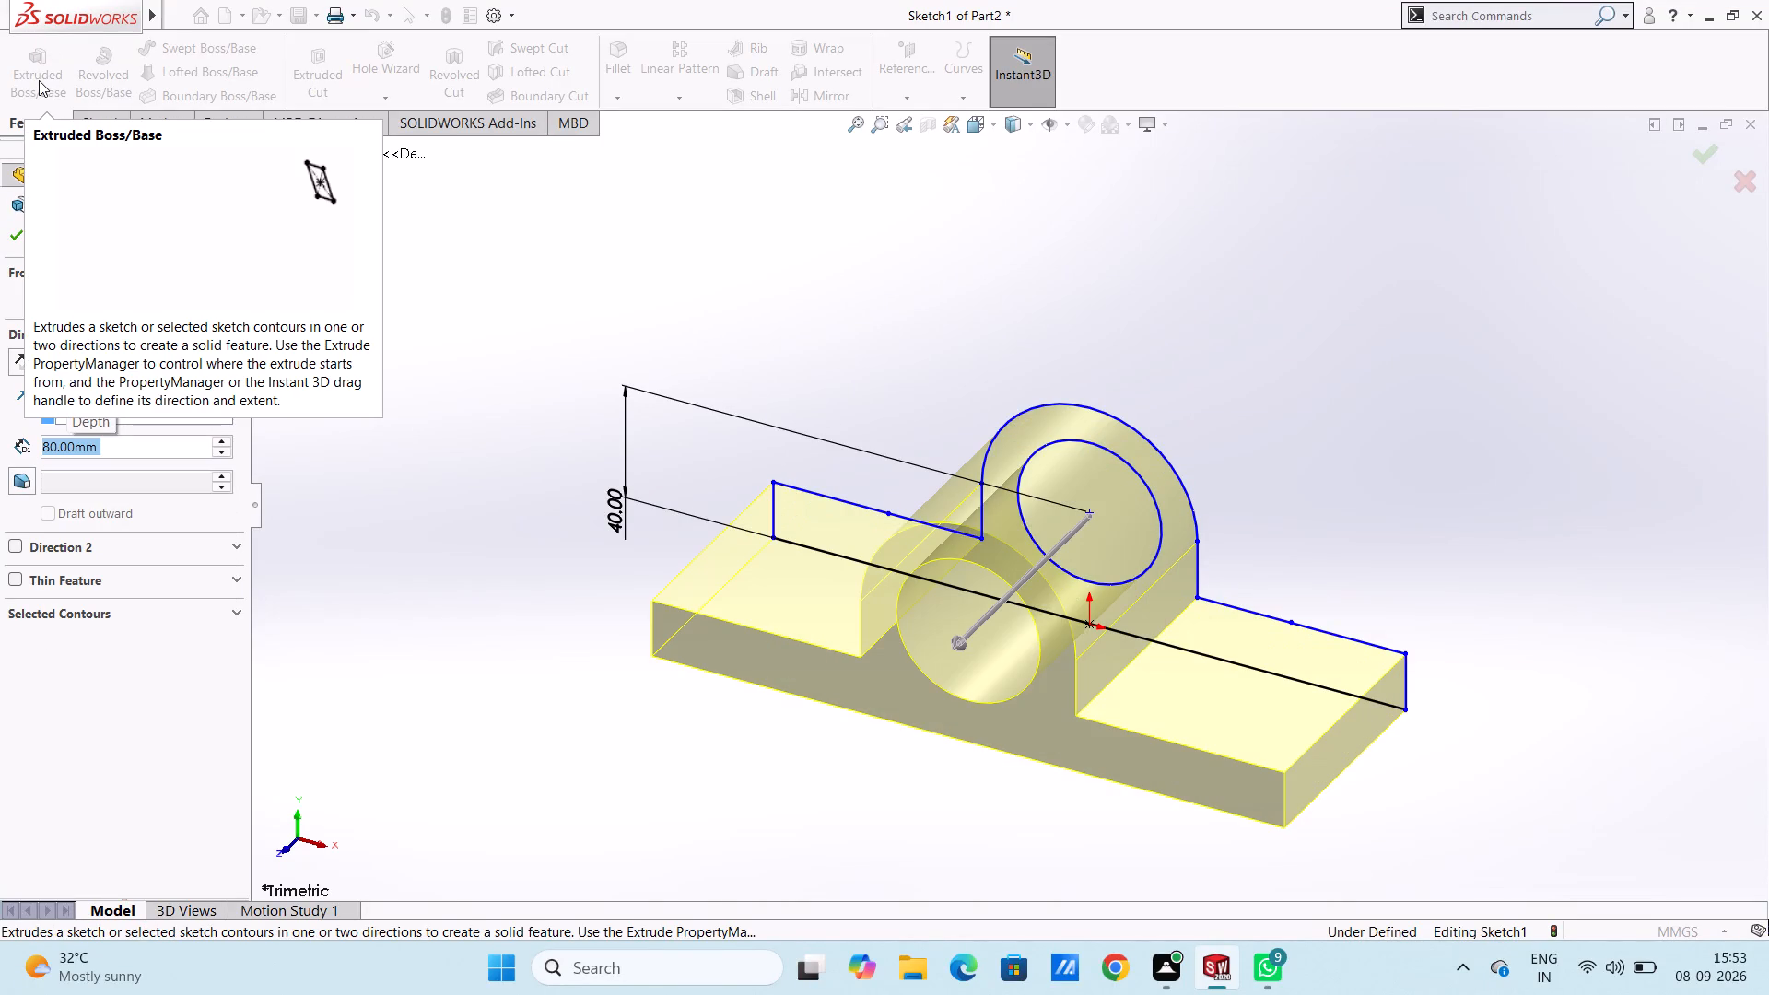
{"action": "left_click", "coordinate": [12, 229]}
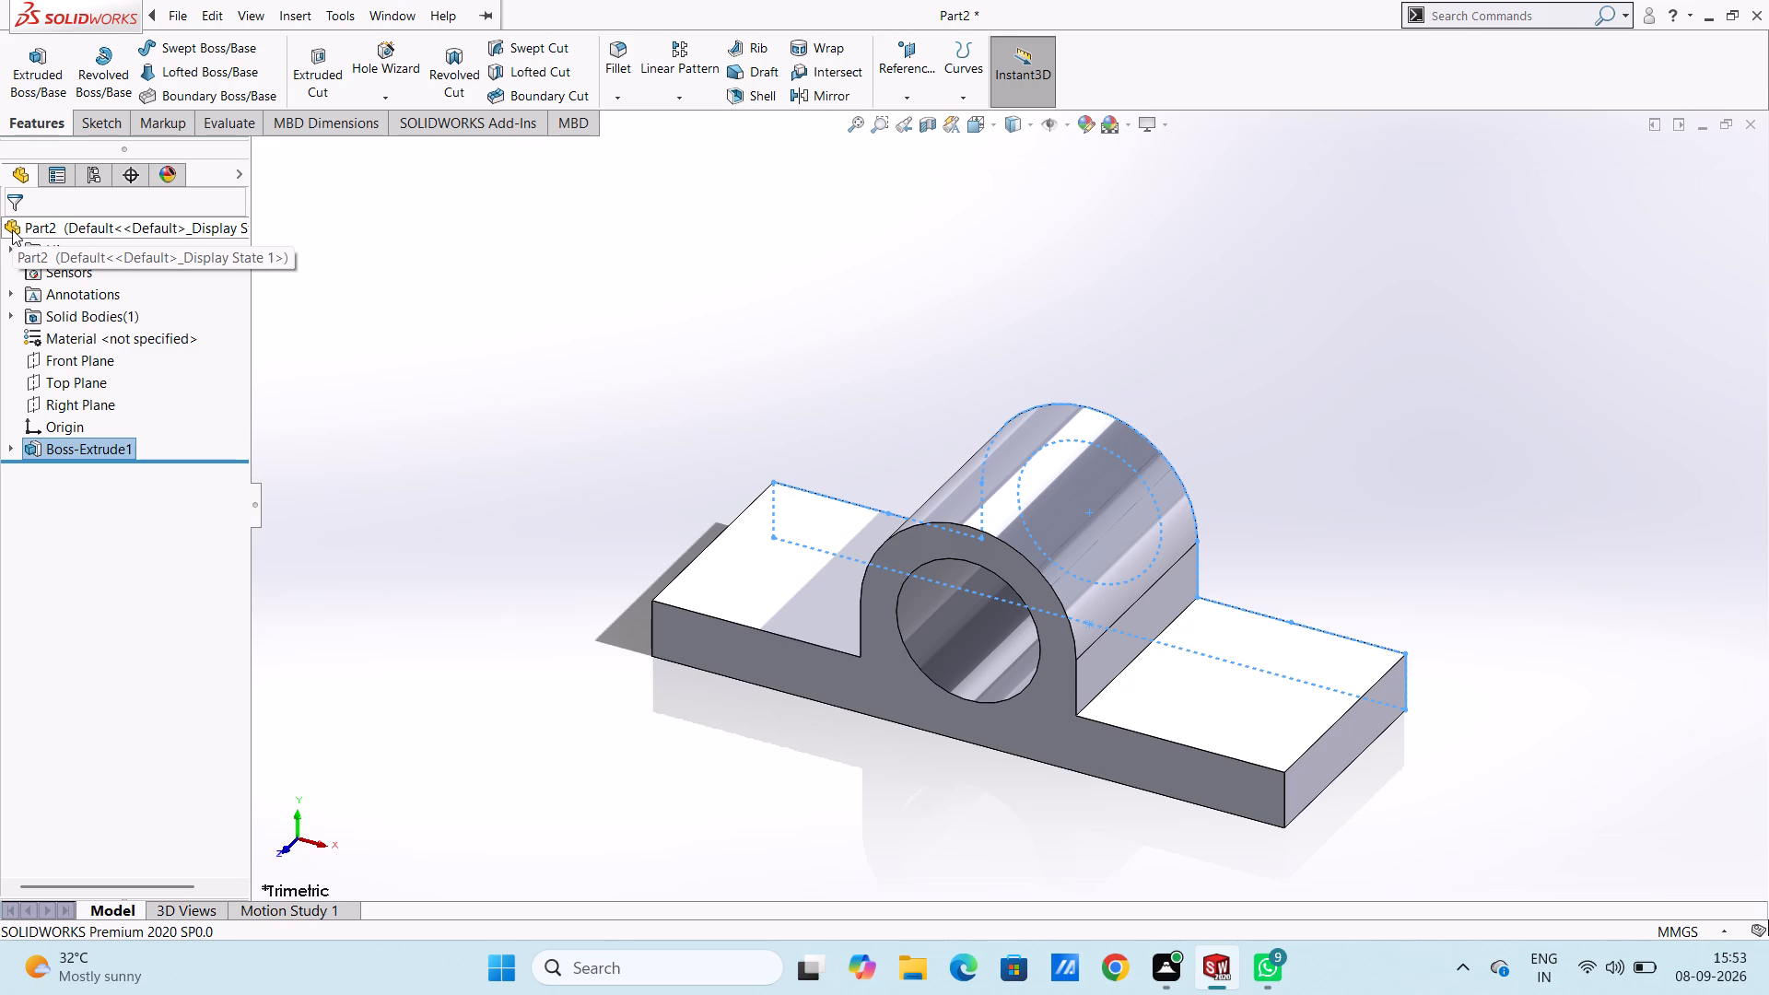
{"action": "left_click", "coordinate": [476, 392]}
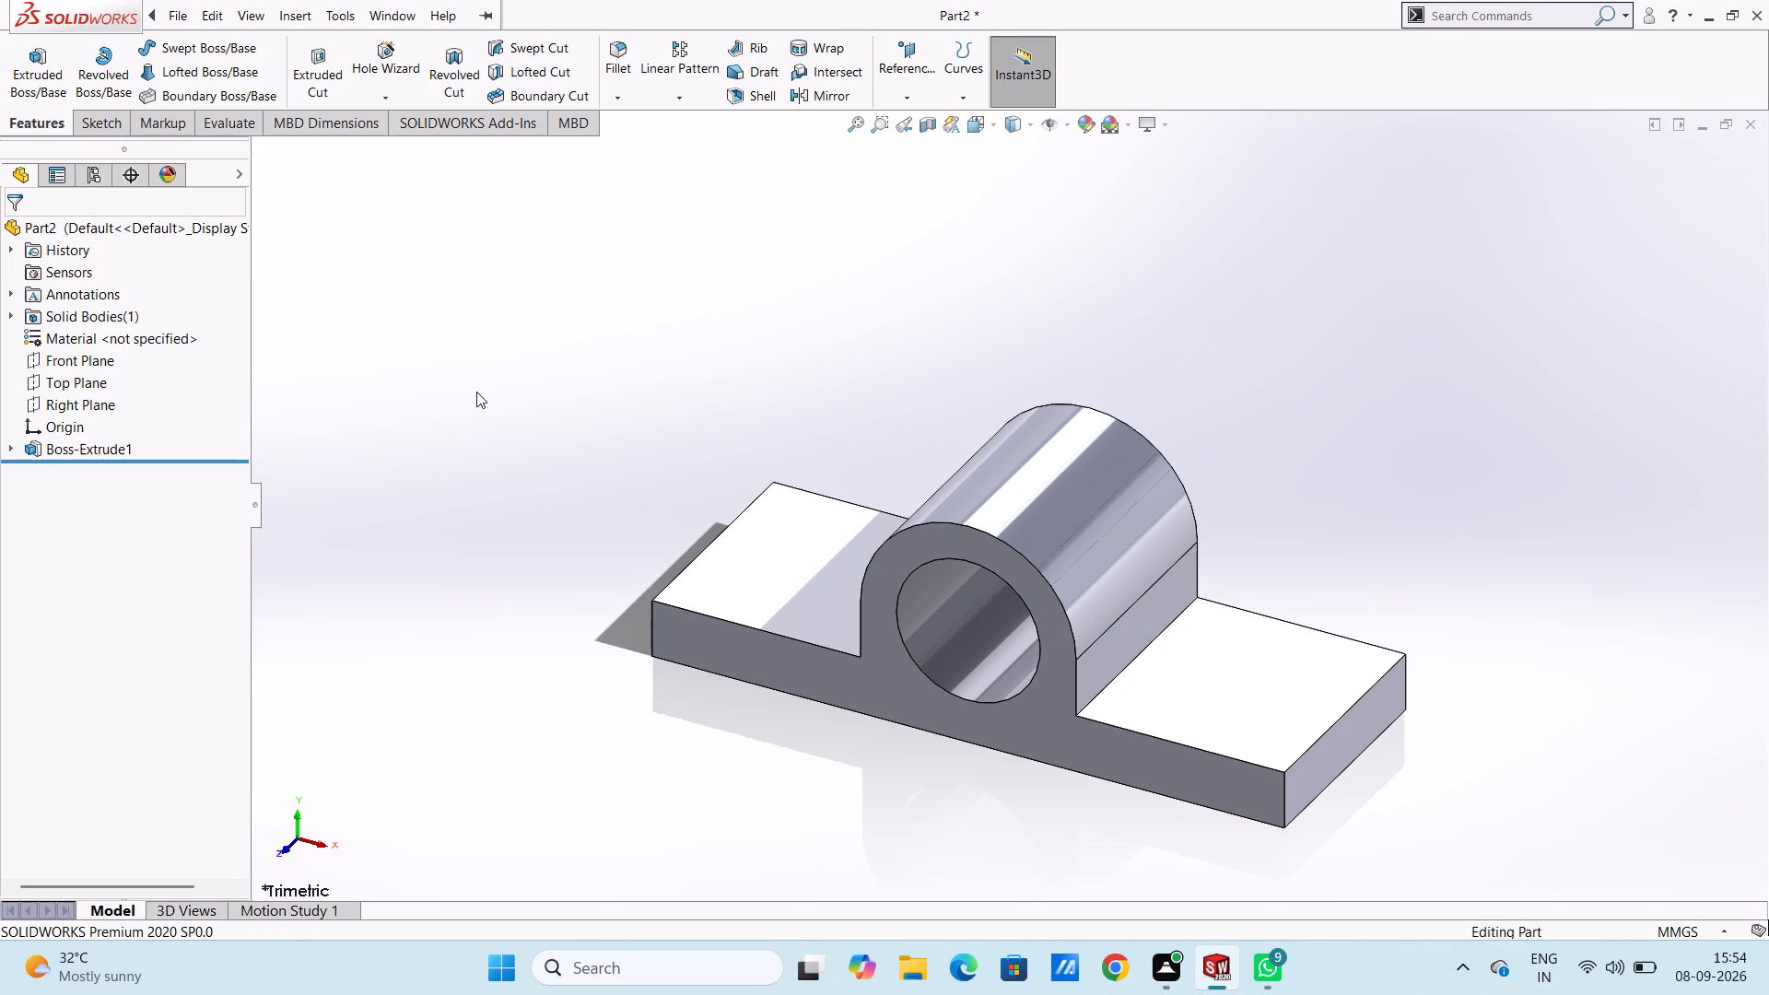
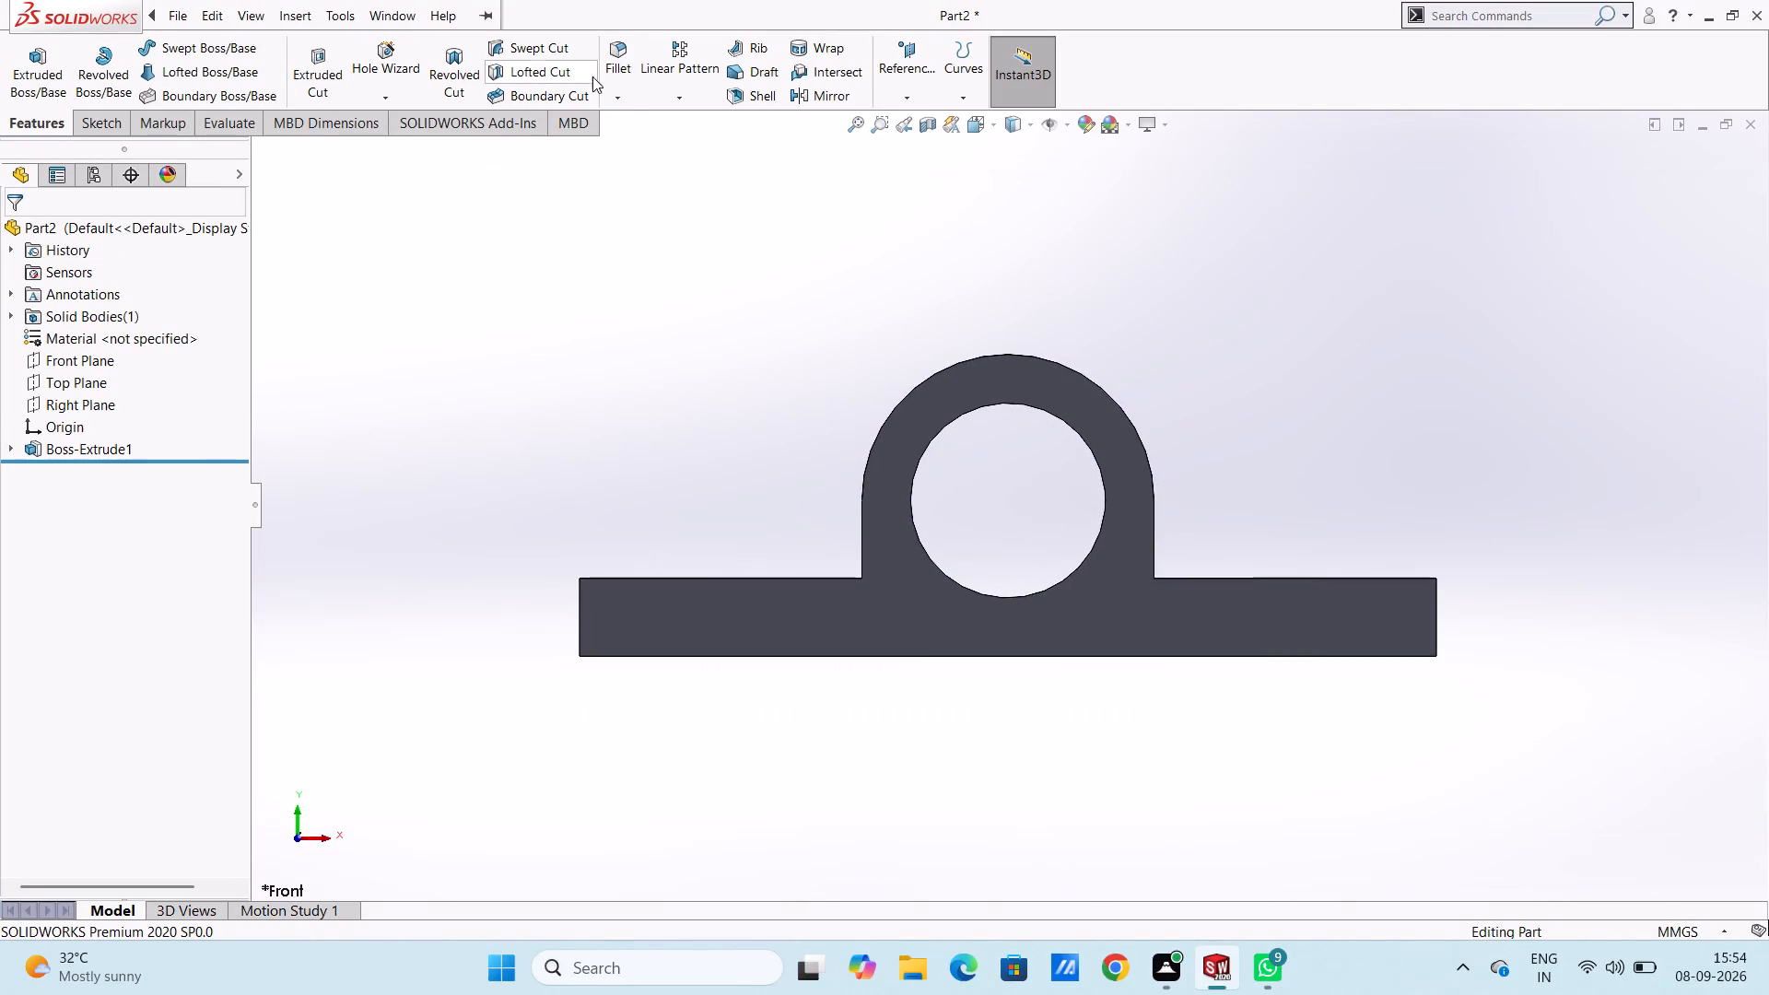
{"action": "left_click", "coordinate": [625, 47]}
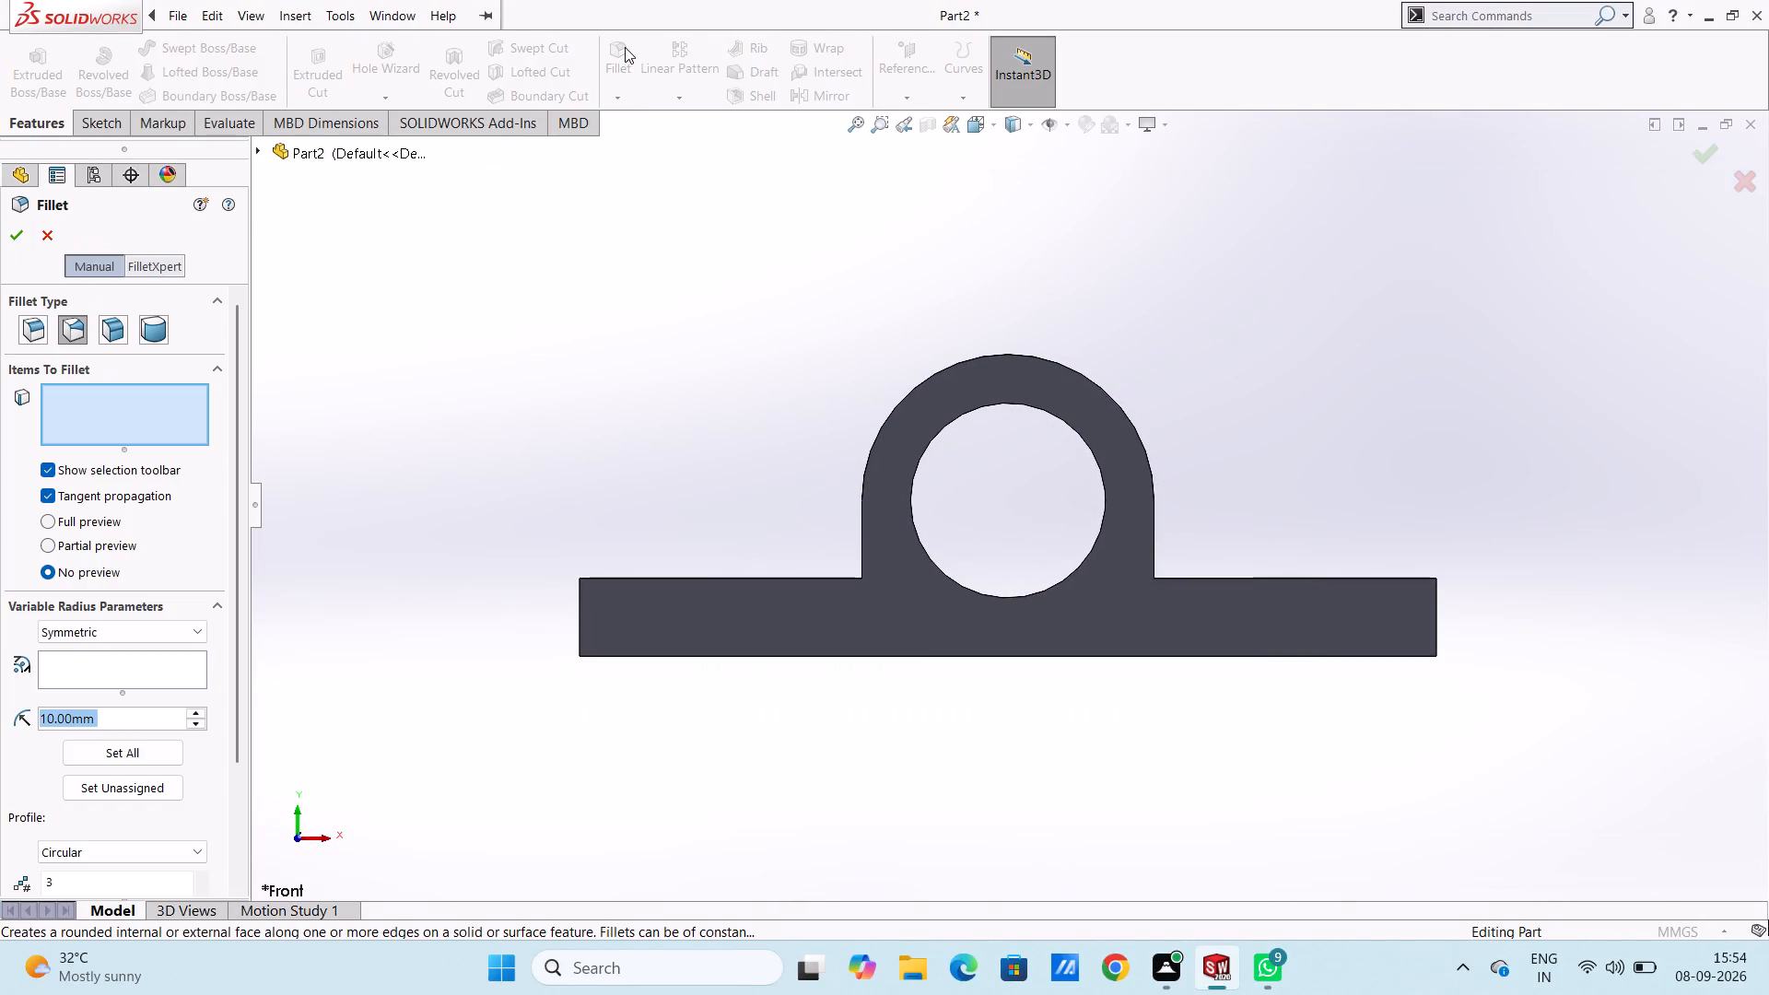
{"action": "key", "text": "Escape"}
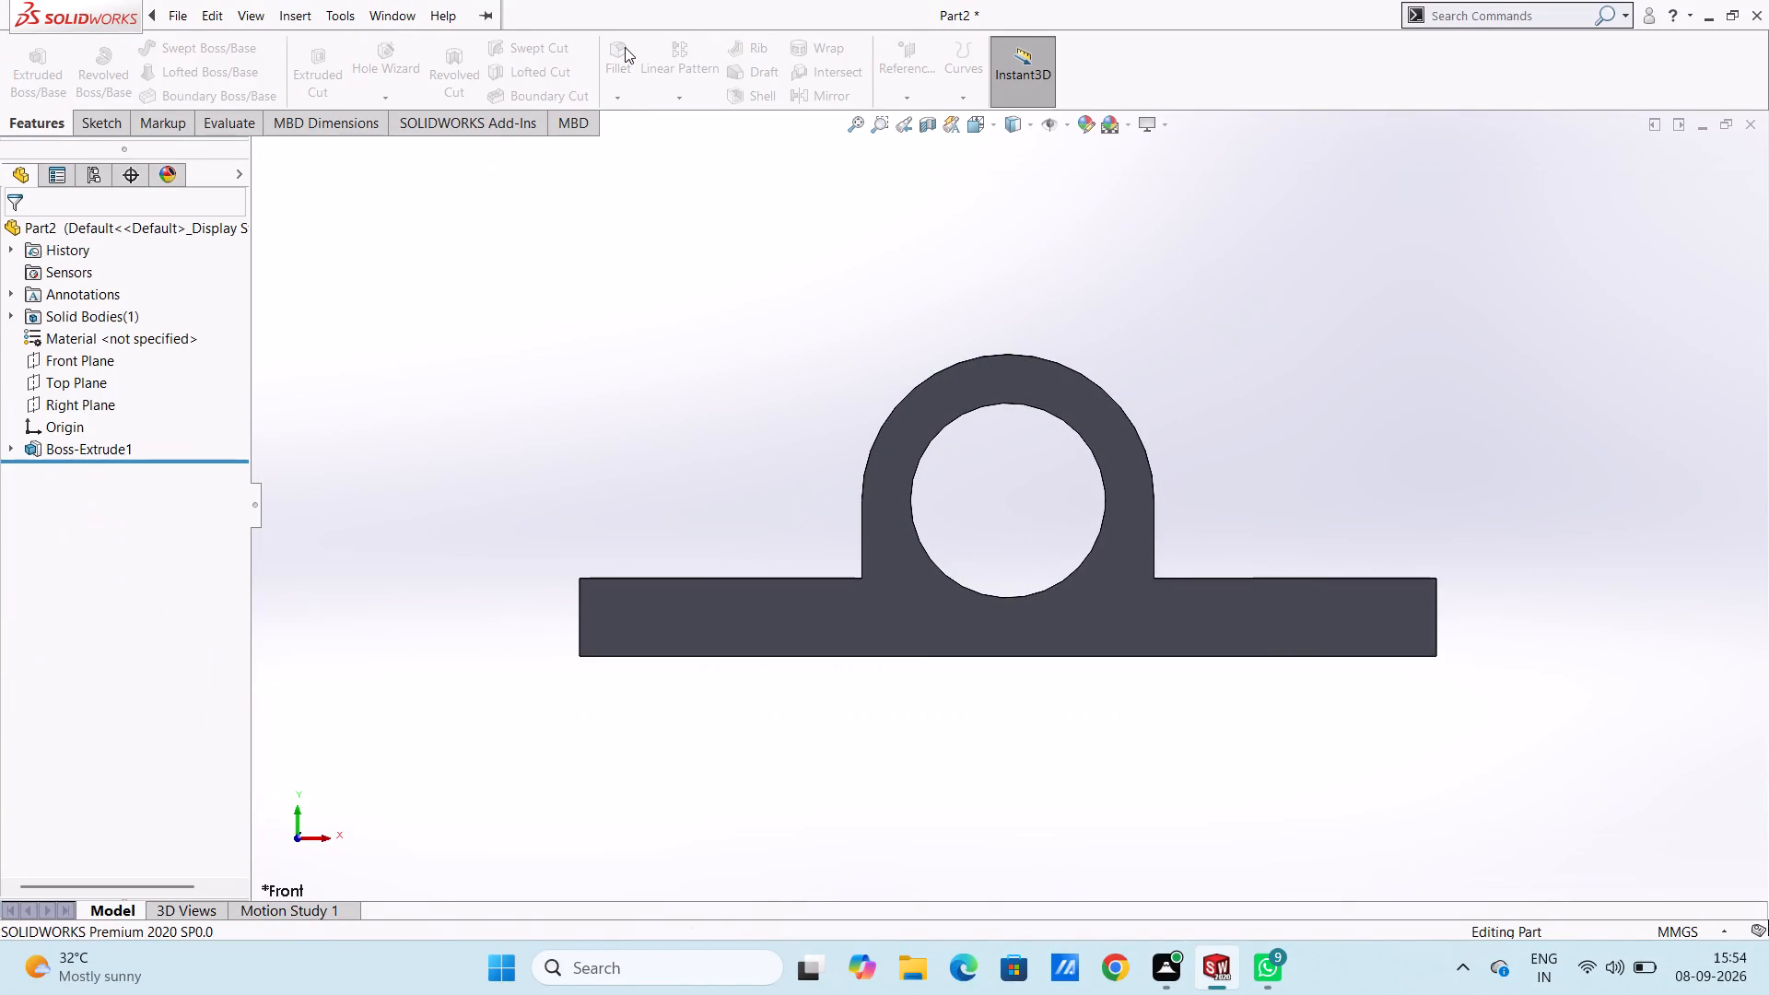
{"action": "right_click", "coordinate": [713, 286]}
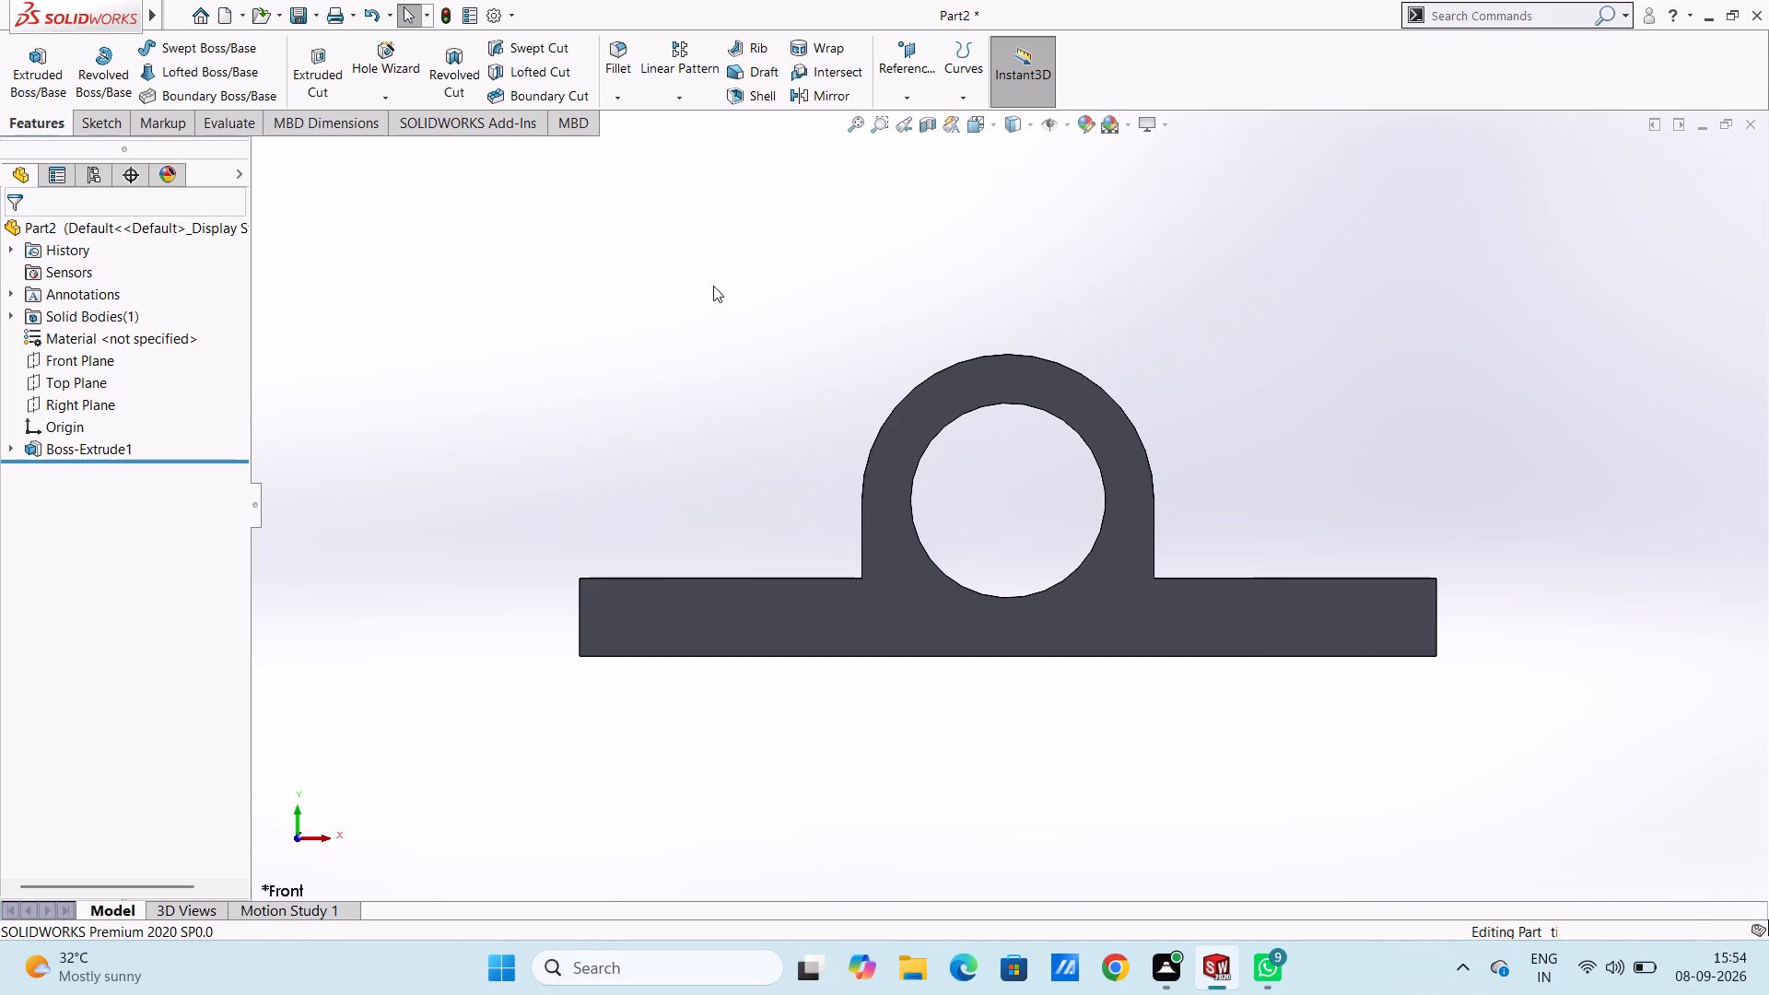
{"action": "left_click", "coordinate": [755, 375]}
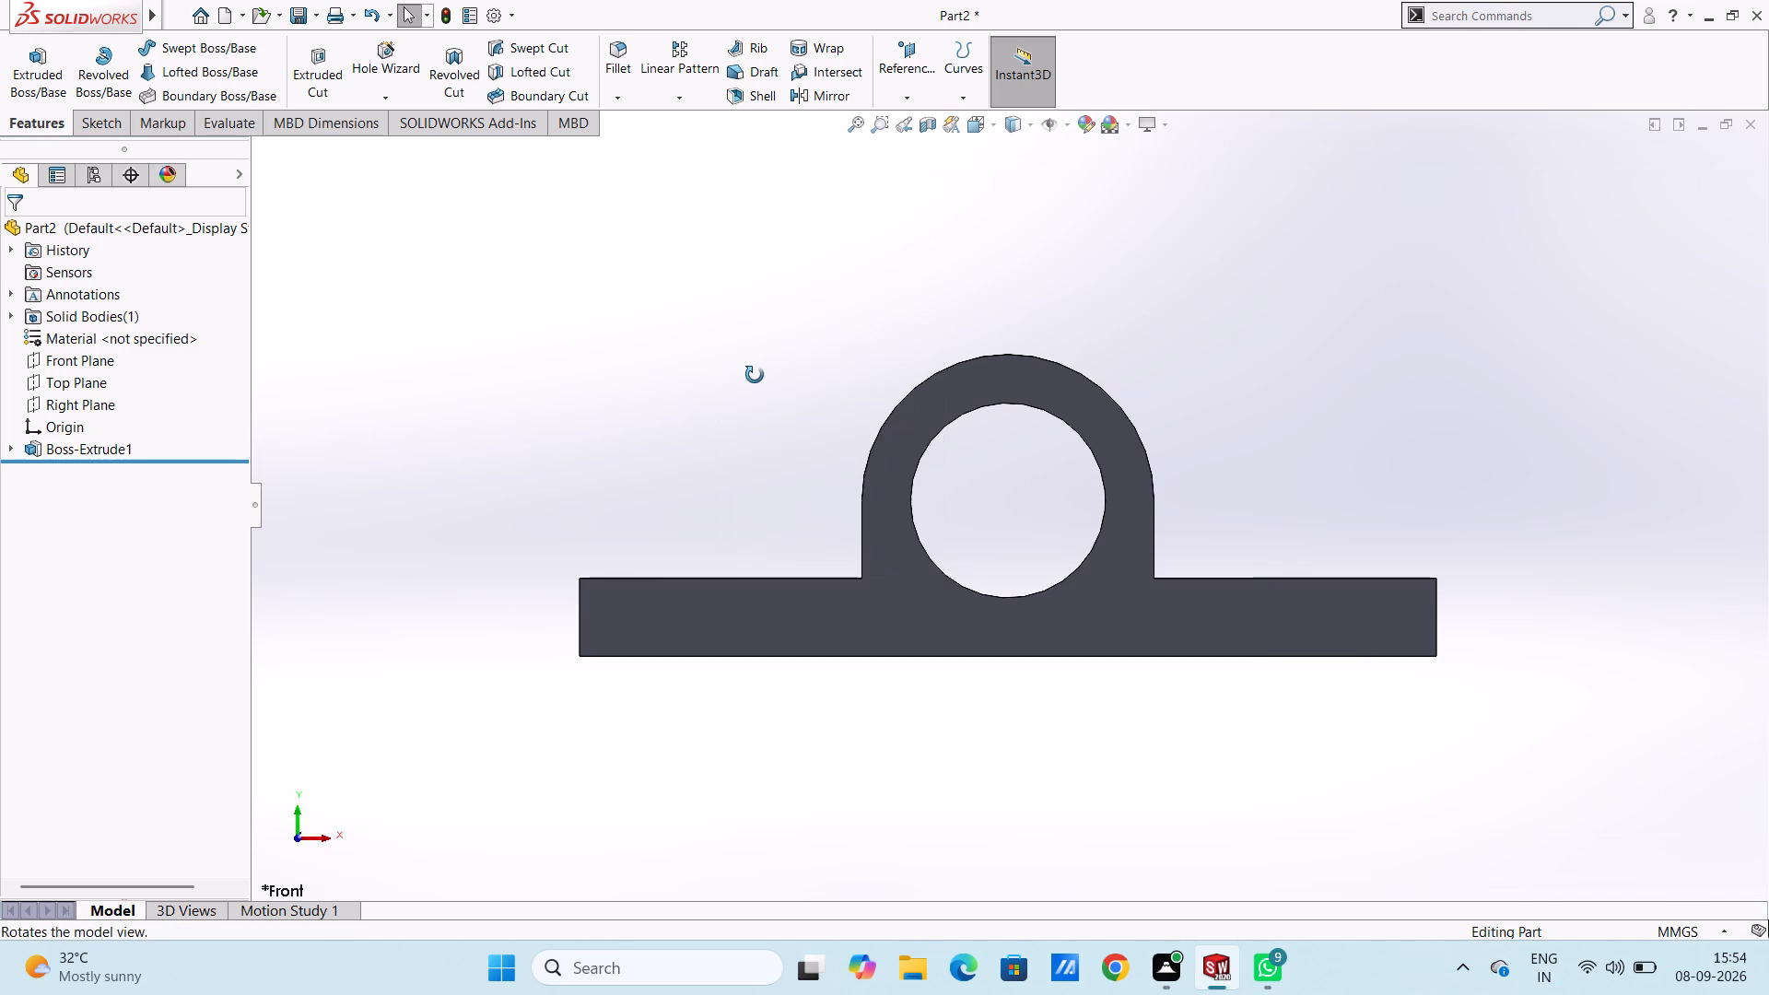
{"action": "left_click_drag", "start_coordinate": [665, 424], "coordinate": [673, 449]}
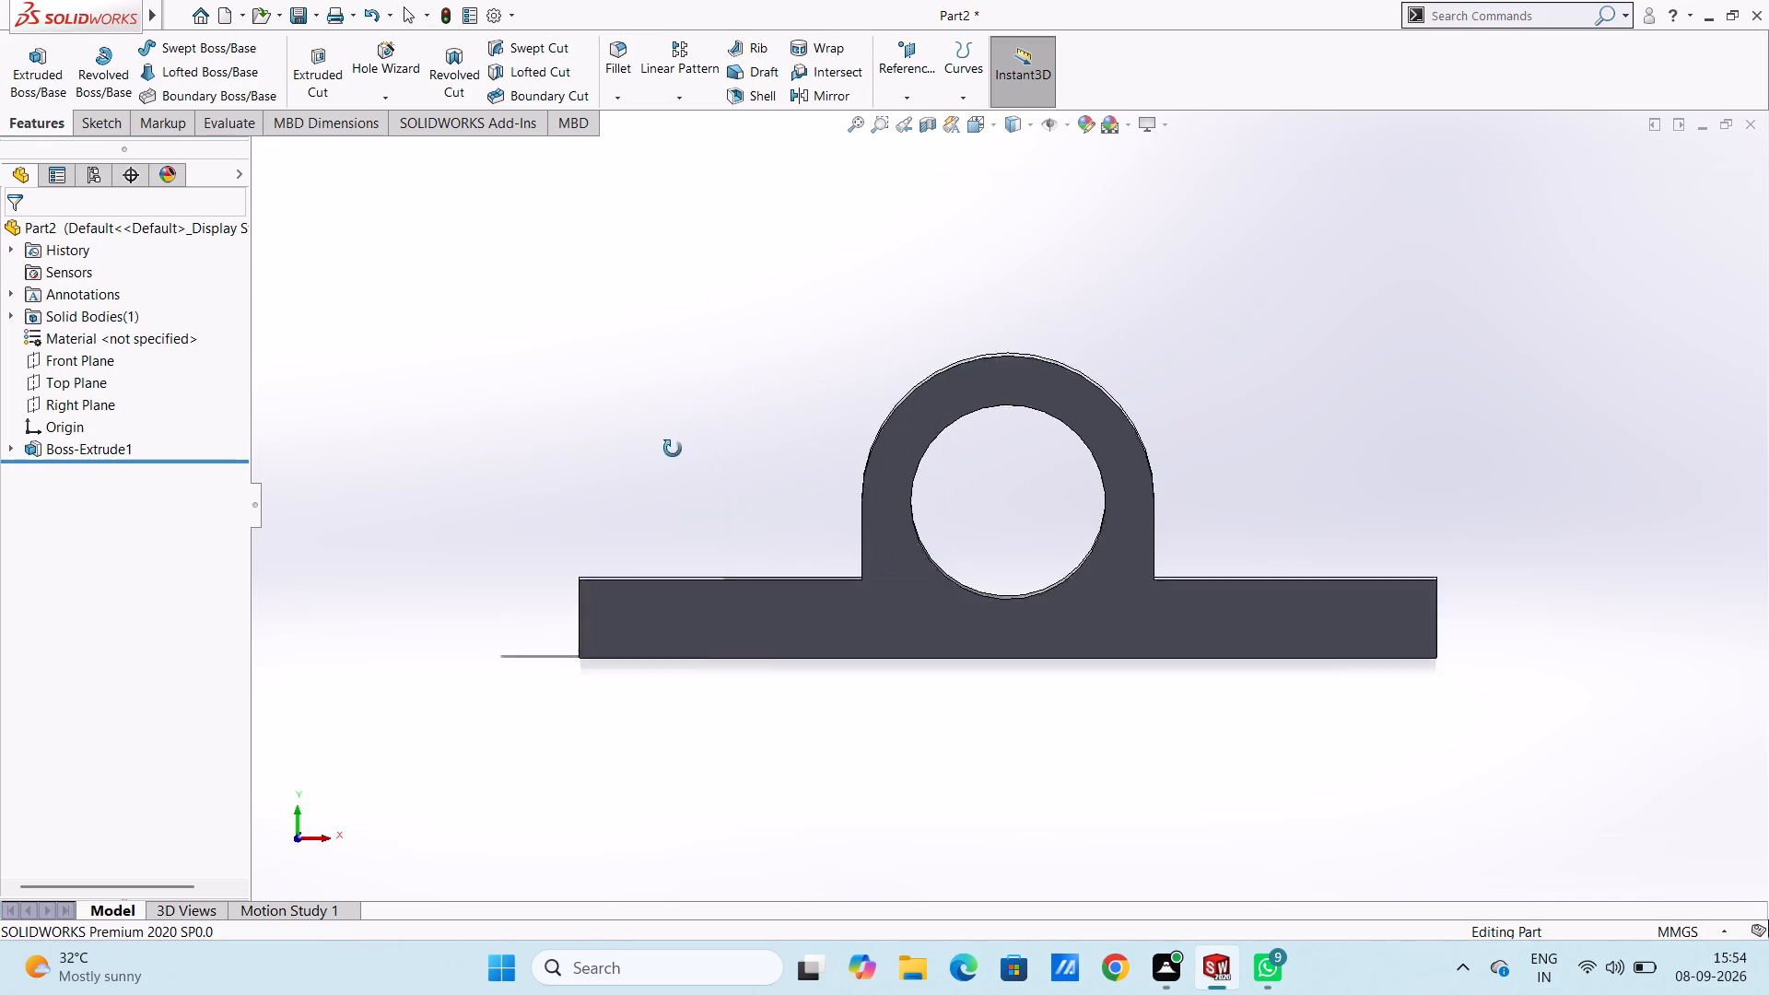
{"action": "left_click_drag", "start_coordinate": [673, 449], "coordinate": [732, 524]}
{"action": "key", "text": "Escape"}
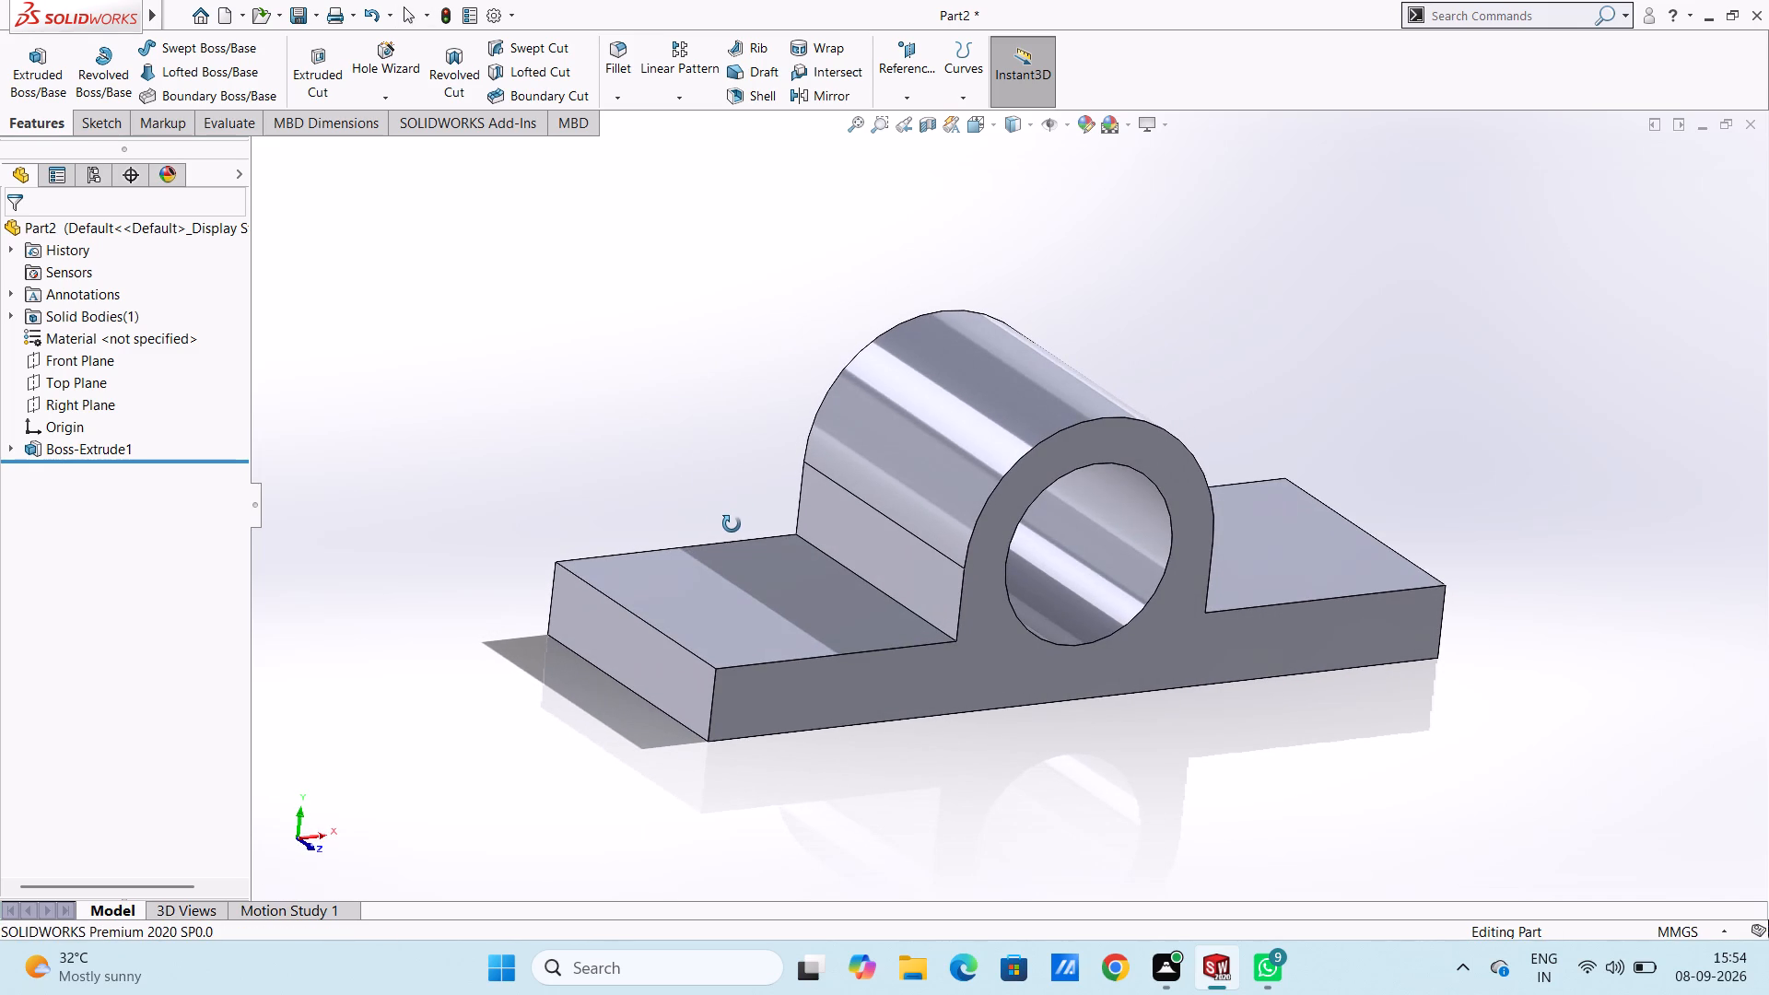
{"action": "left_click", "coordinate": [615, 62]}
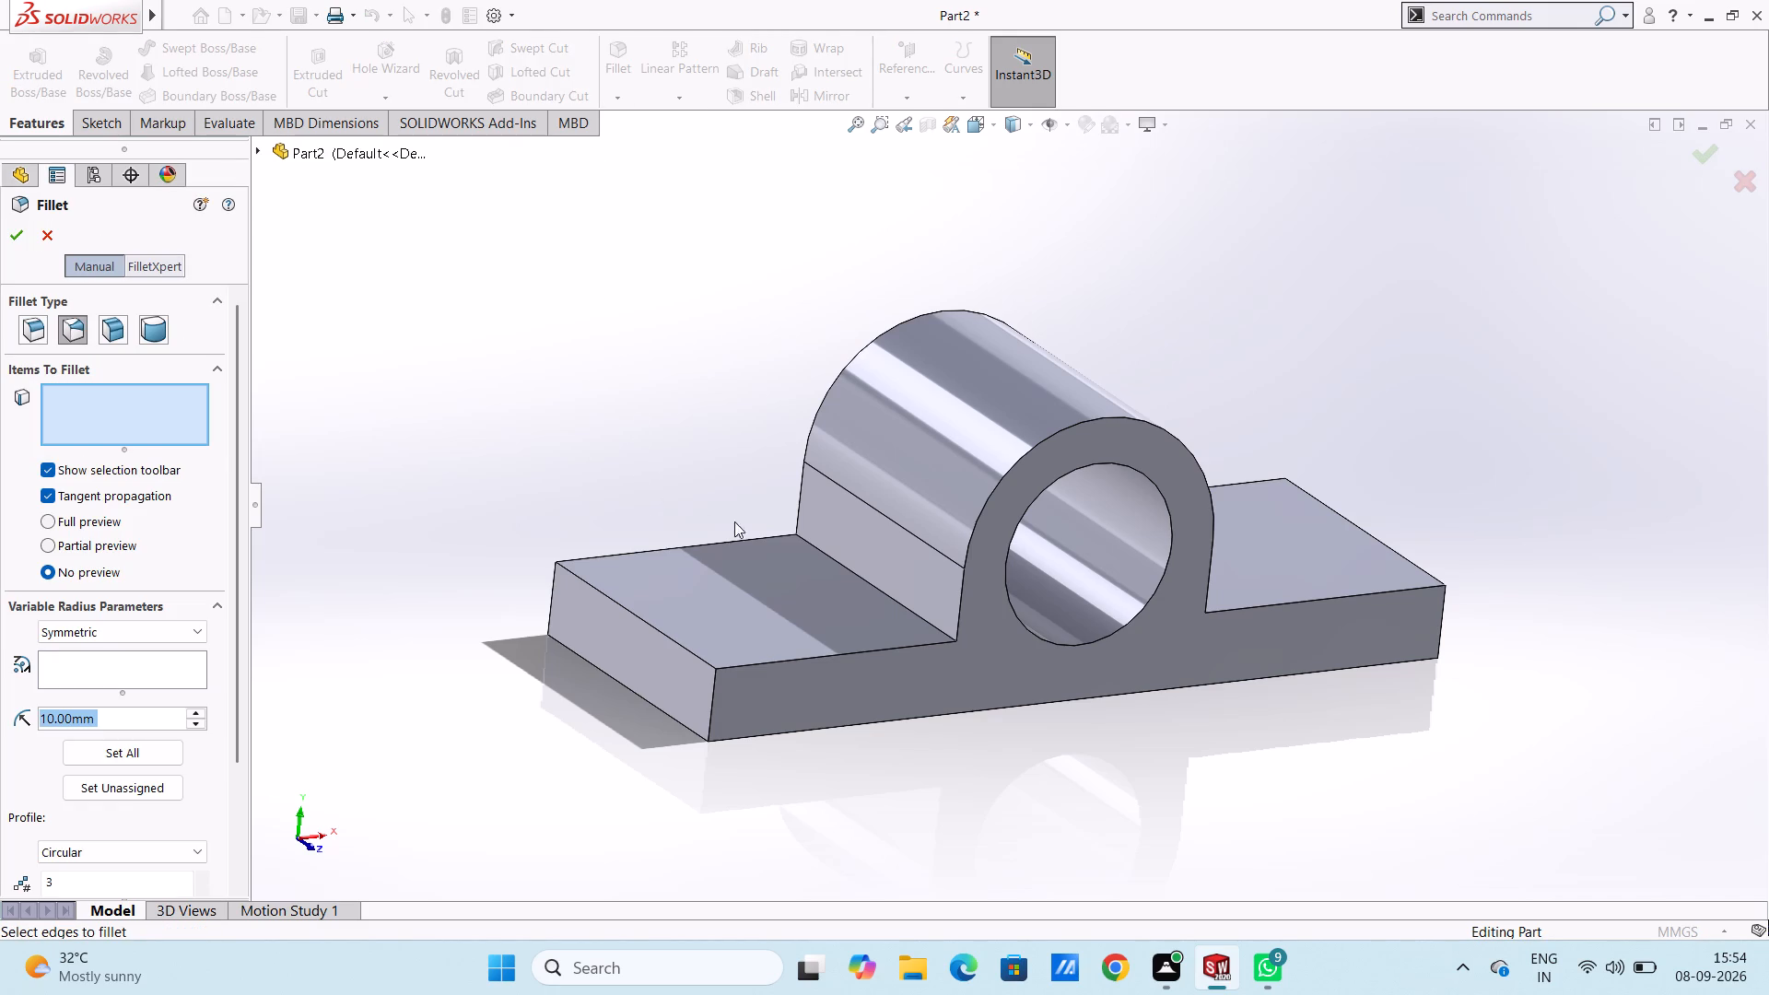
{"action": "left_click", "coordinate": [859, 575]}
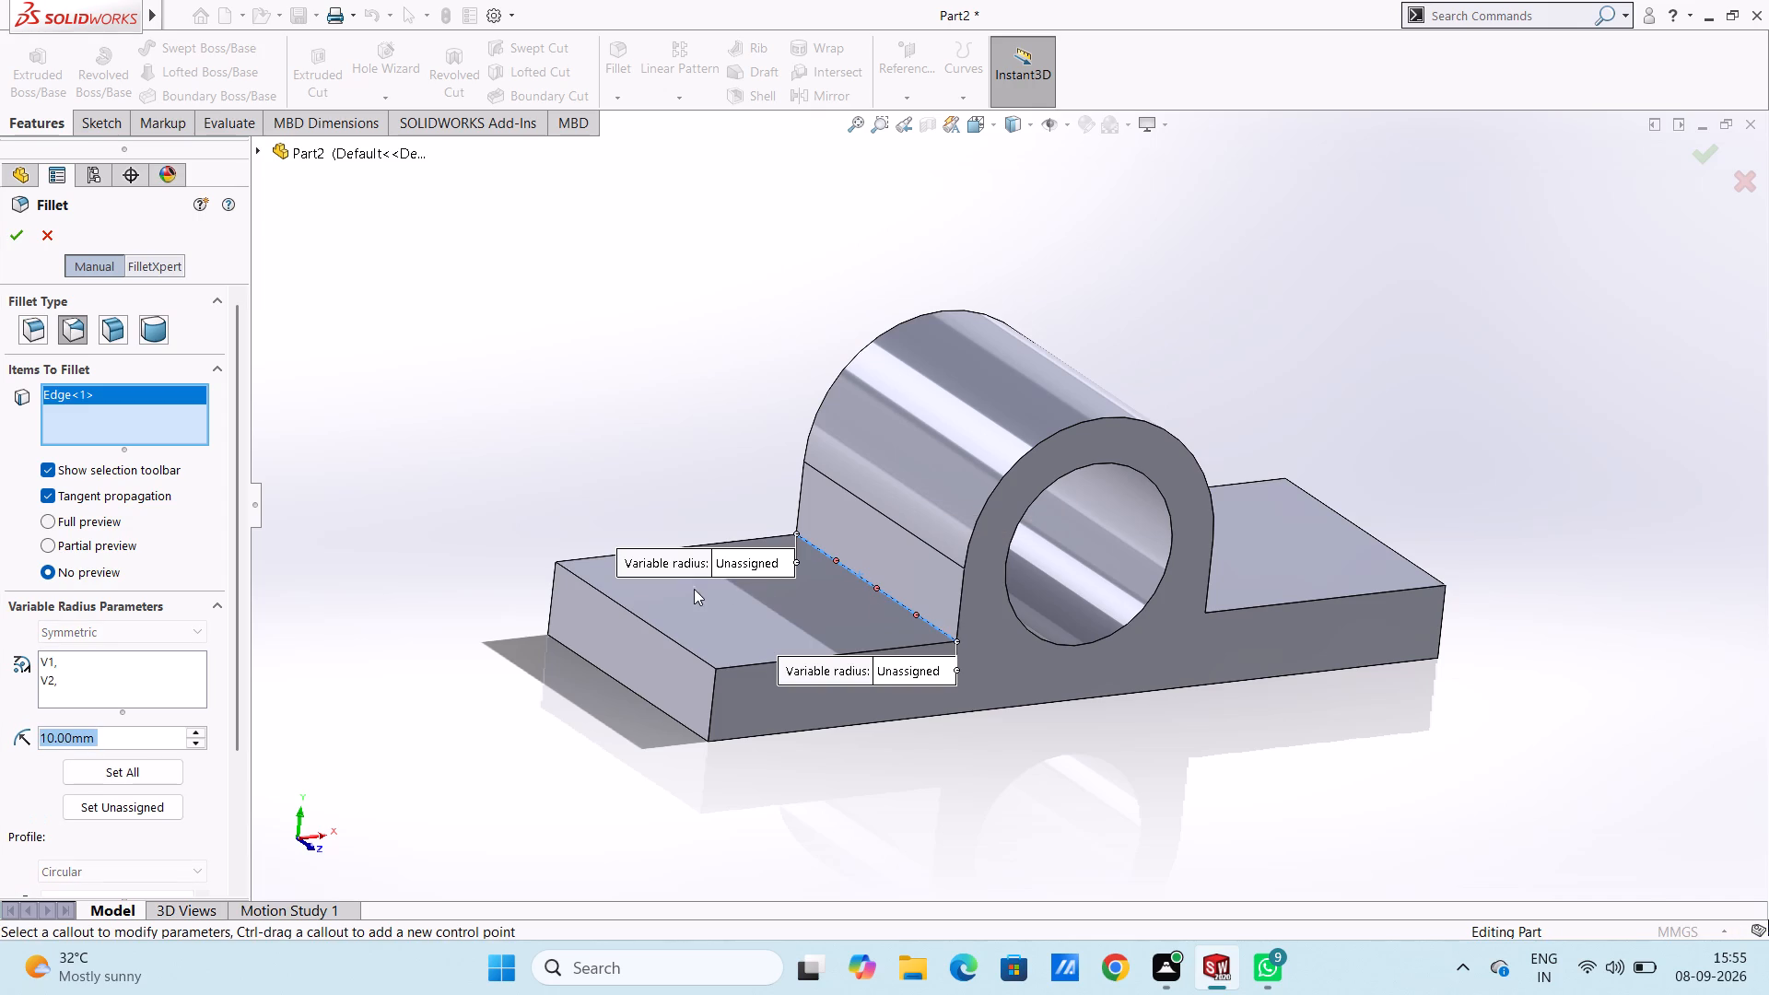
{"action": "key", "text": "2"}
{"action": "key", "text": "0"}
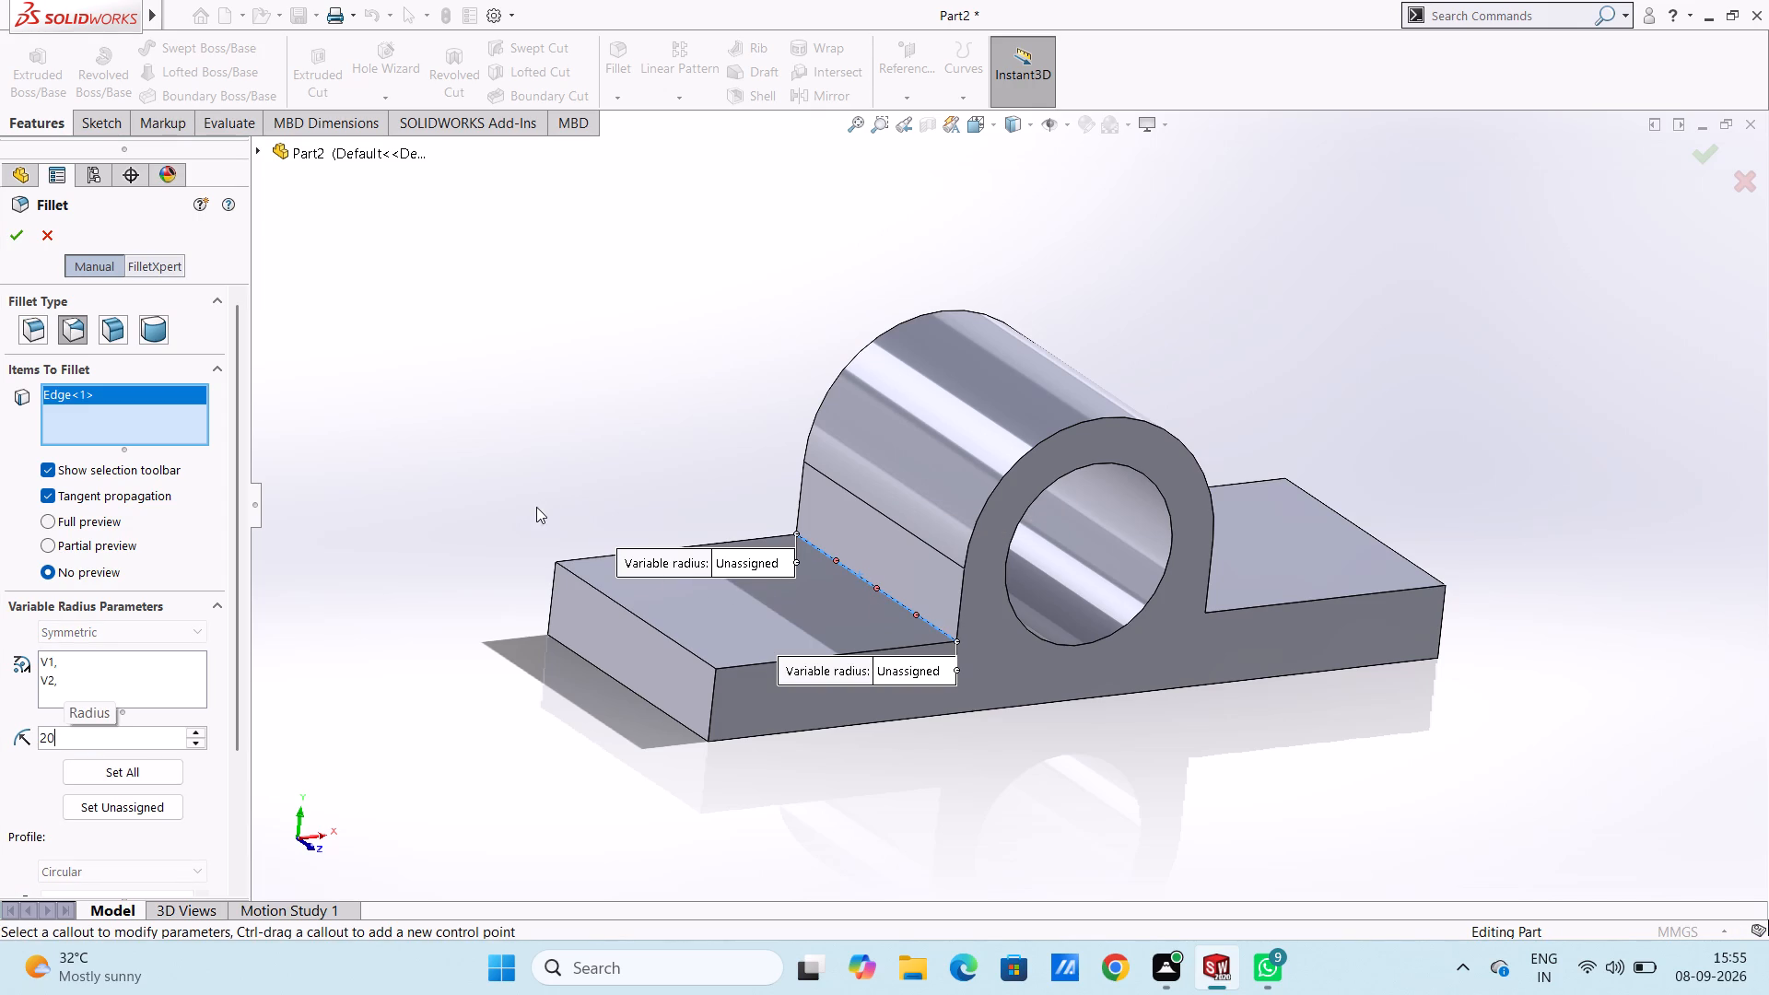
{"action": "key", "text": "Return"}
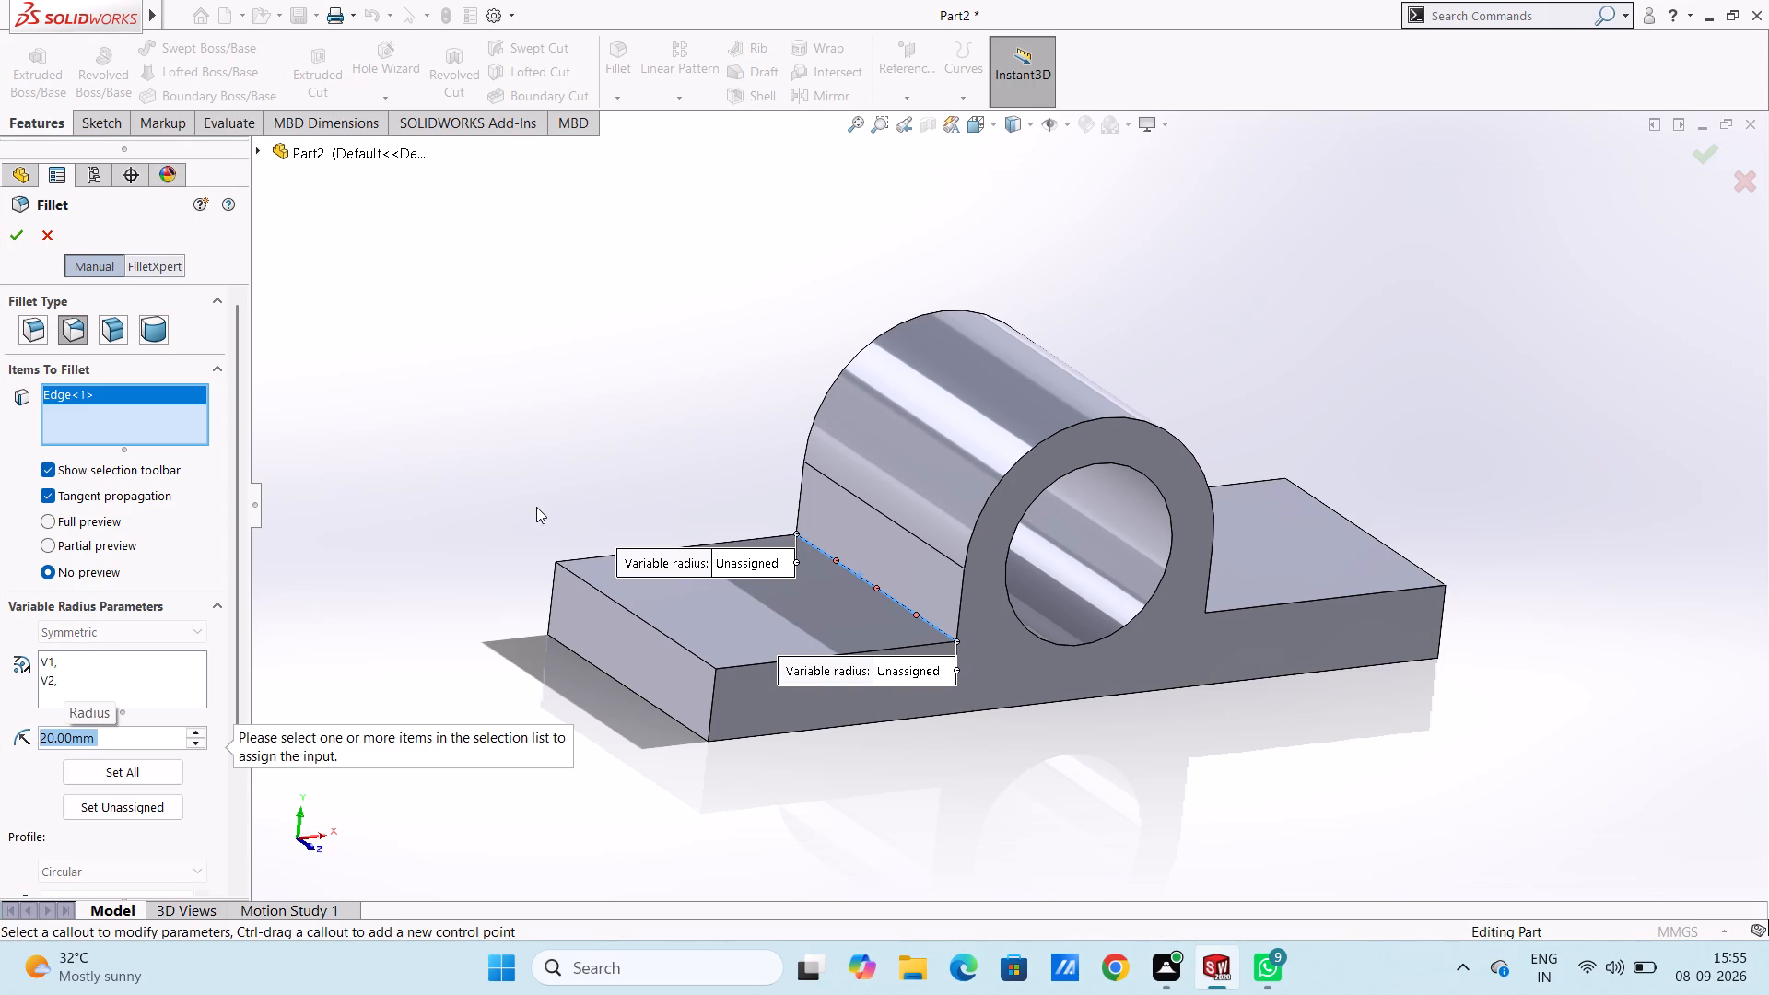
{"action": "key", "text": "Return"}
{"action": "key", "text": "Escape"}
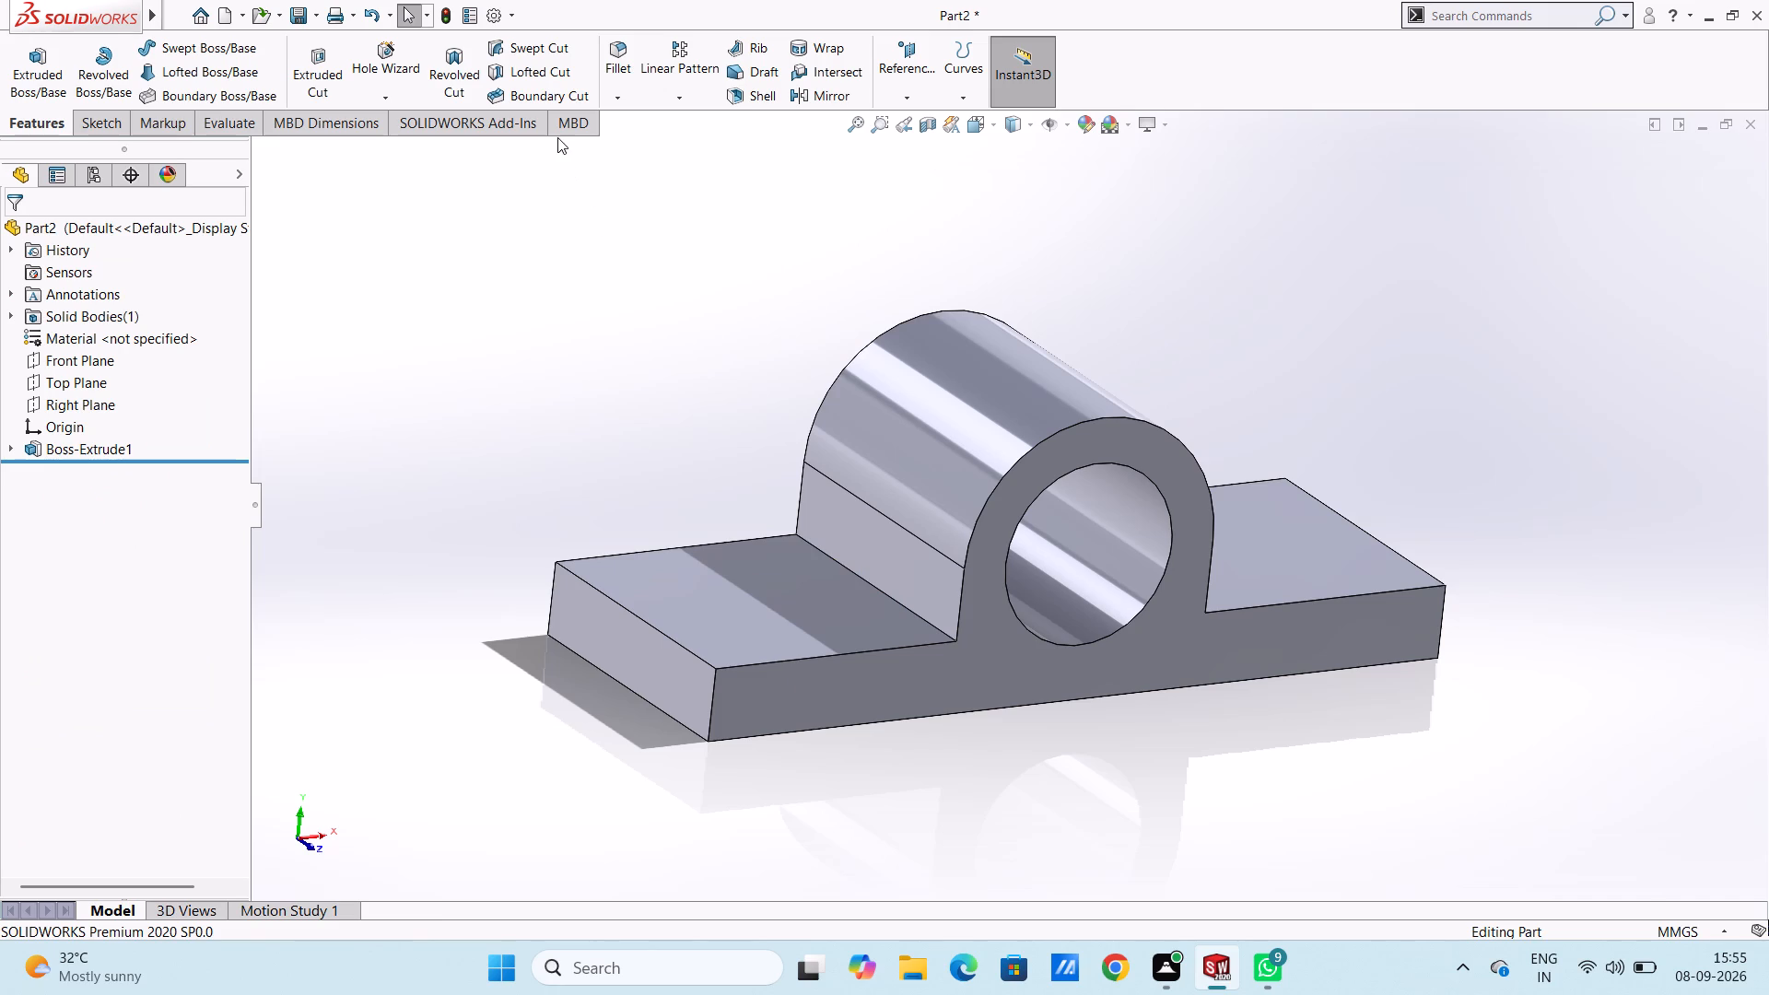
Add a constant-size 20 mm fillet to the inner edge where the housing's left side wall meets the left base ledge.
{"action": "left_click", "coordinate": [614, 55]}
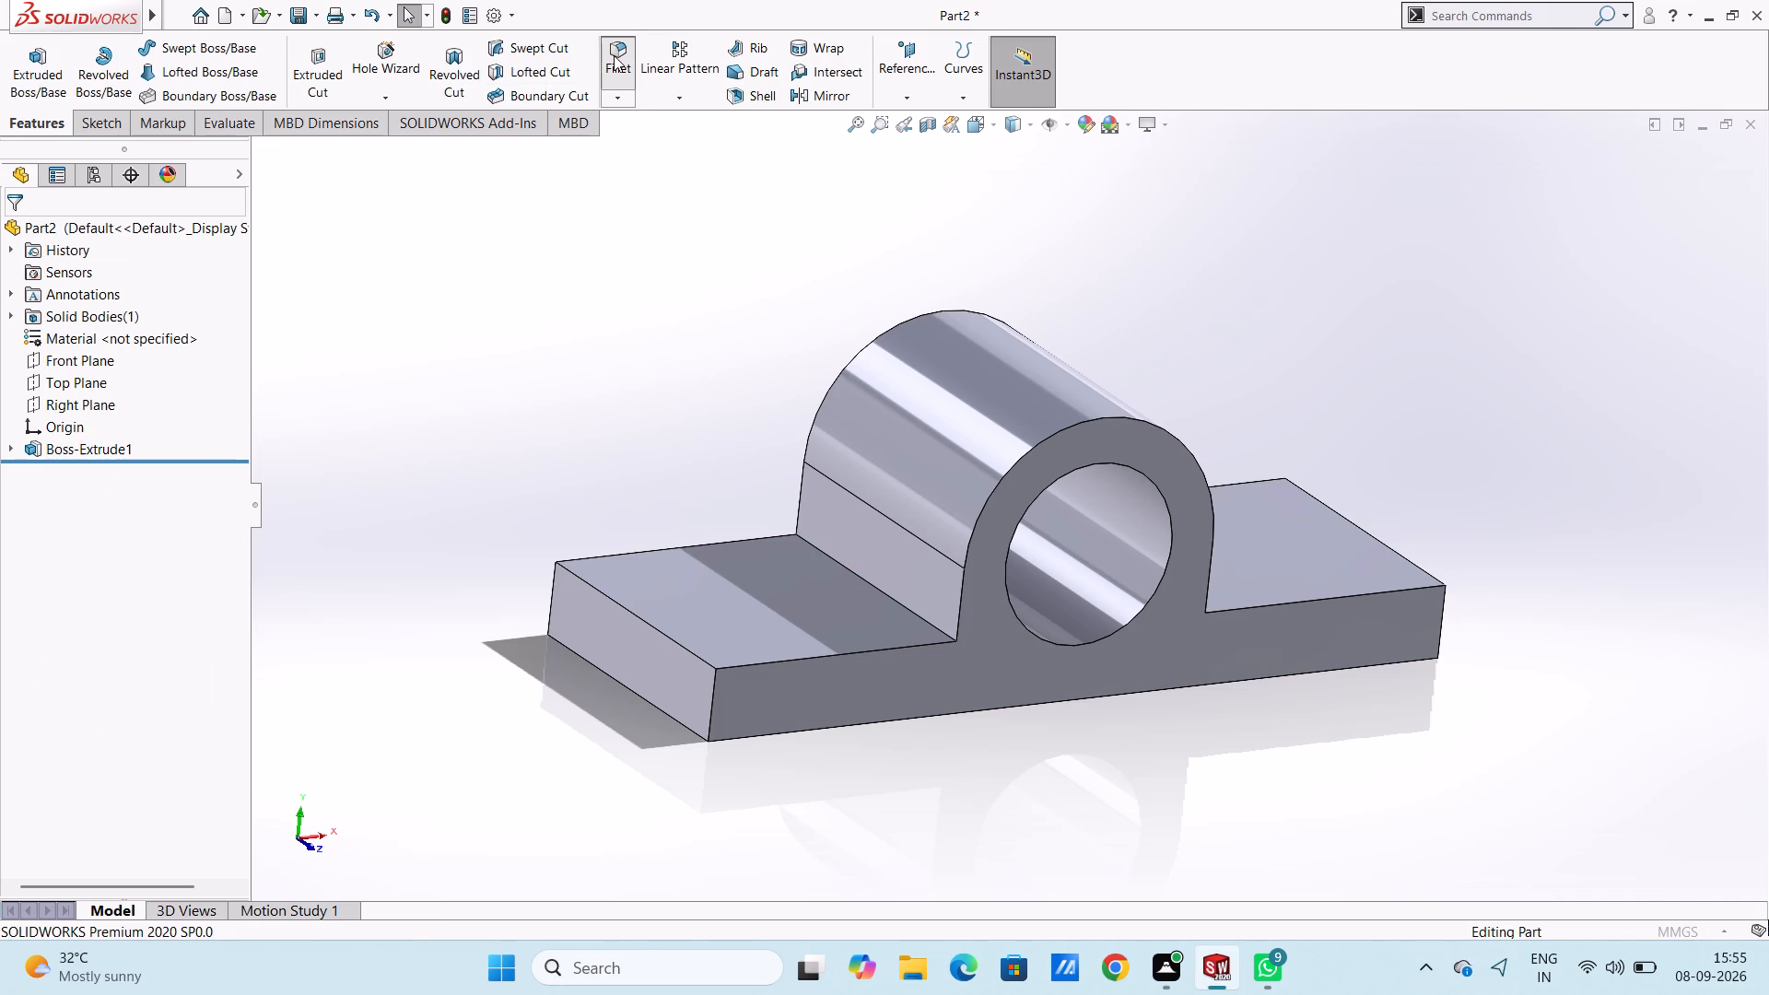
{"action": "left_click", "coordinate": [26, 324]}
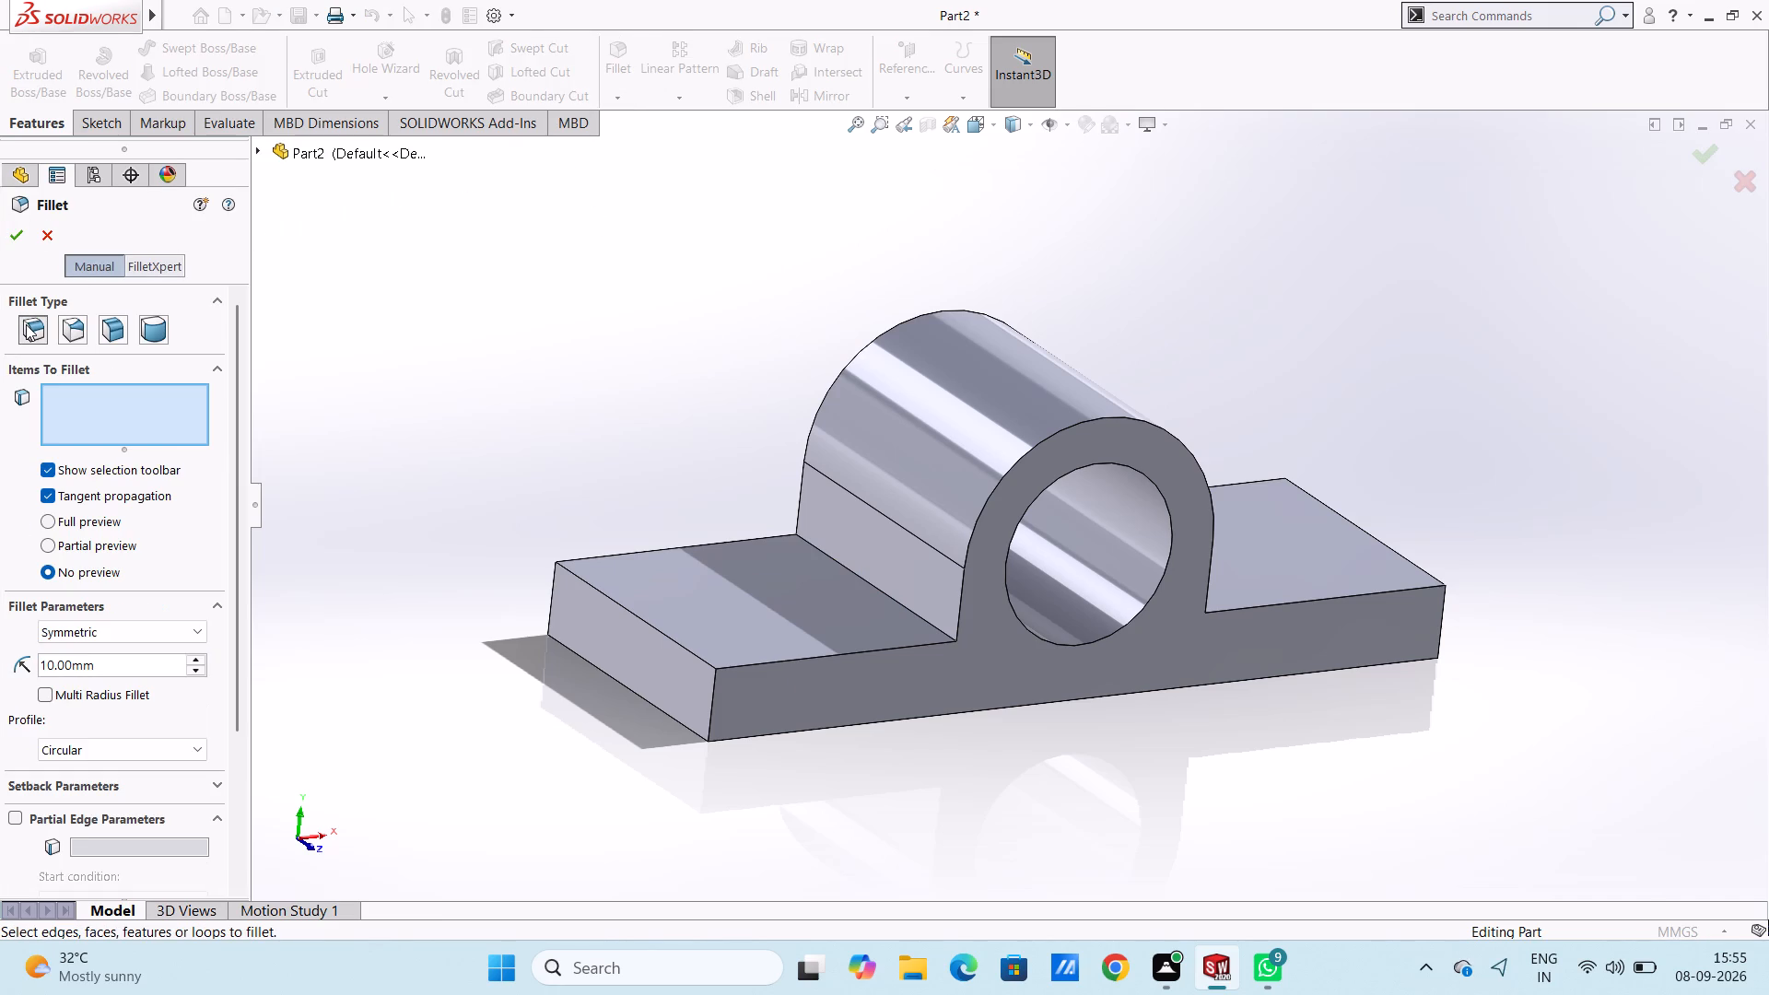
{"action": "double_click", "coordinate": [100, 667]}
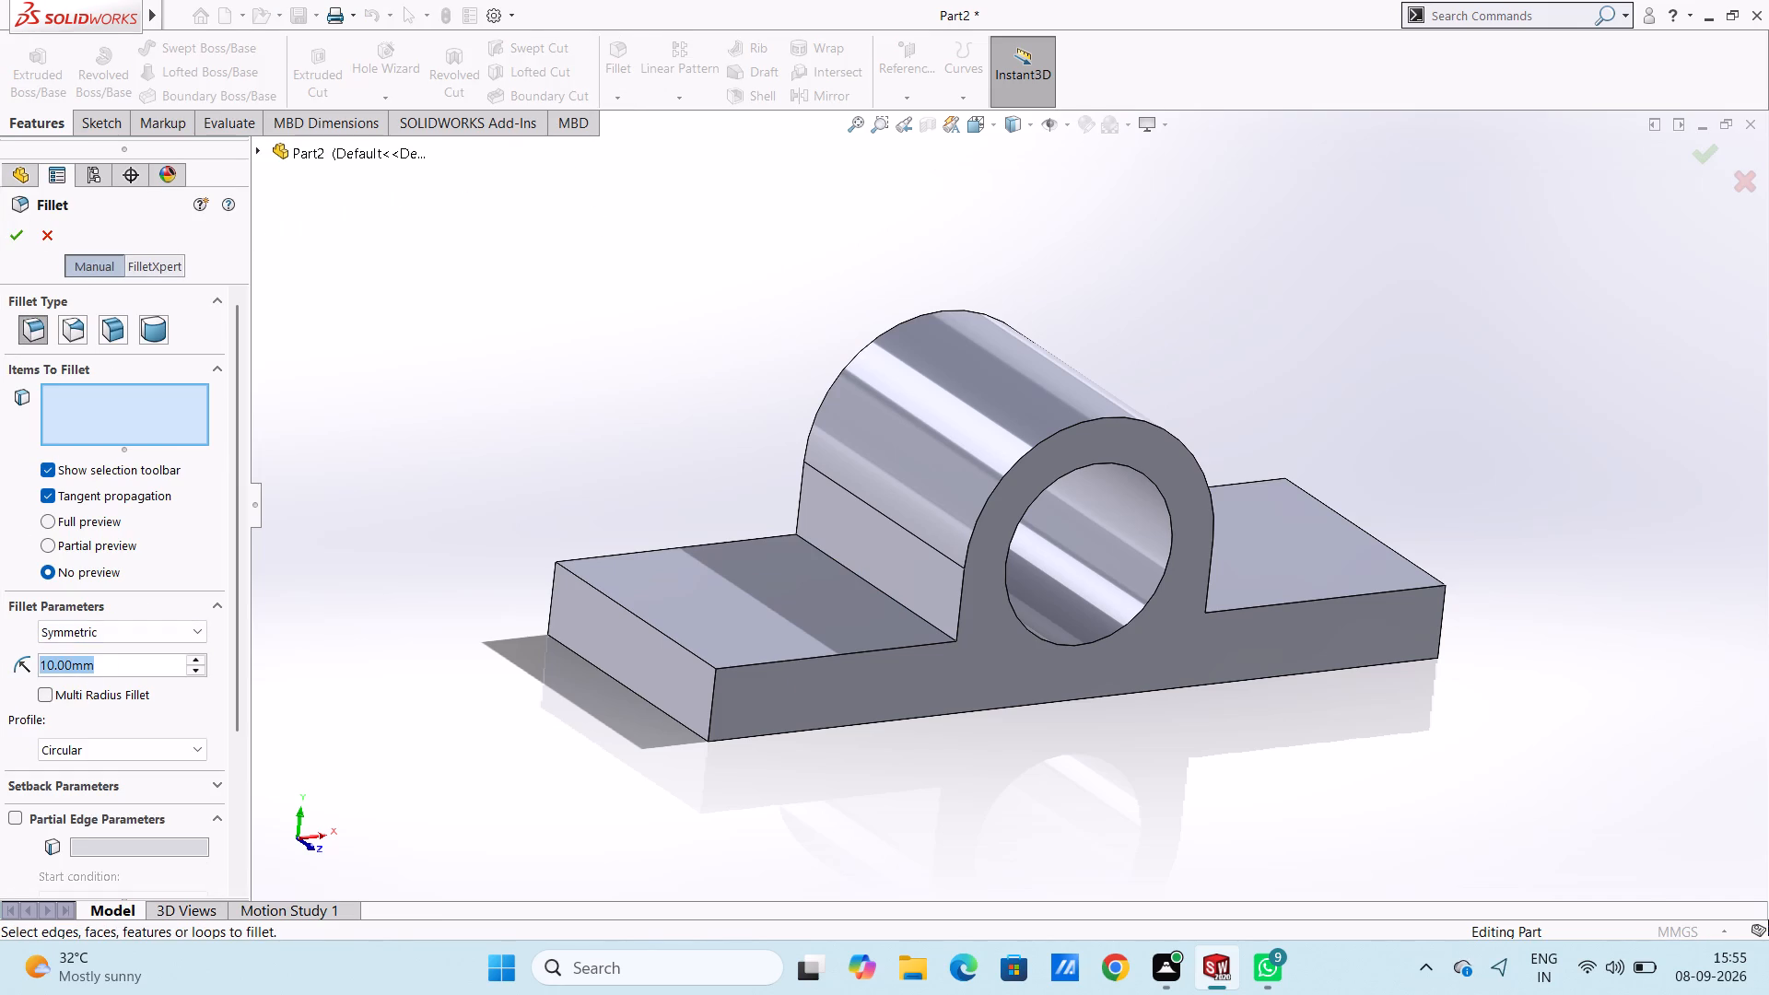
{"action": "type", "text": "20"}
{"action": "key", "text": "Return"}
{"action": "left_click", "coordinate": [853, 576]}
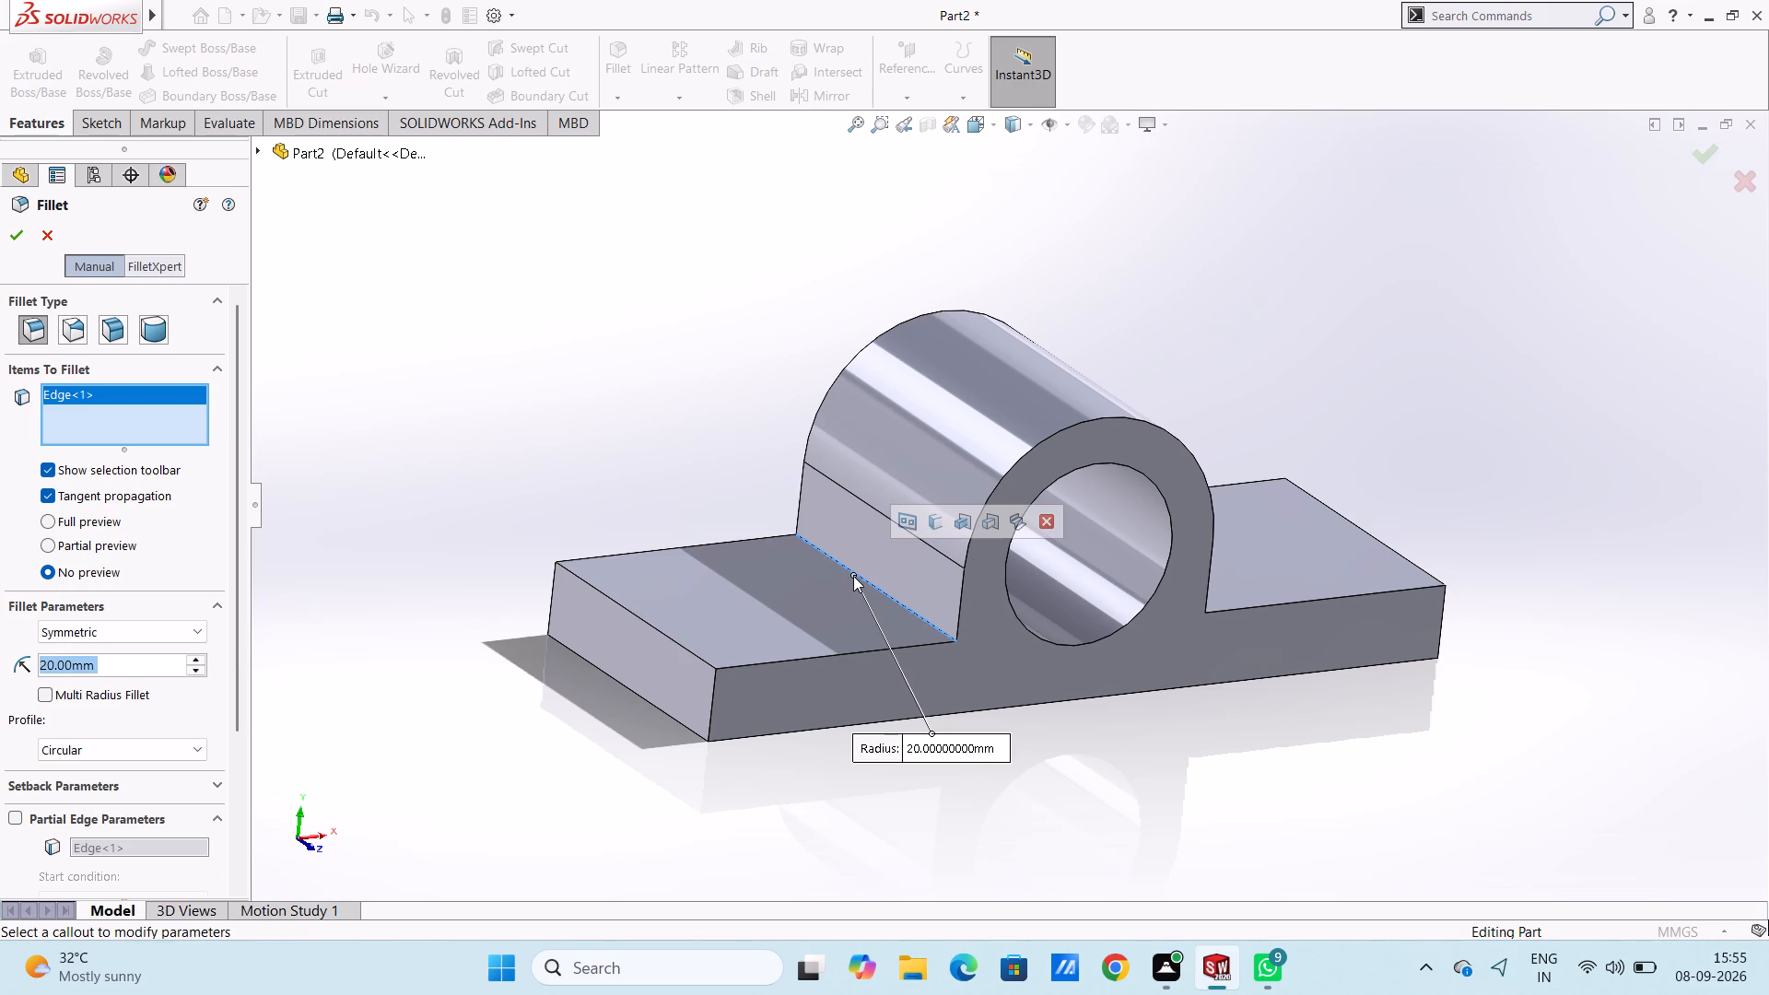
{"action": "left_click", "coordinate": [12, 240]}
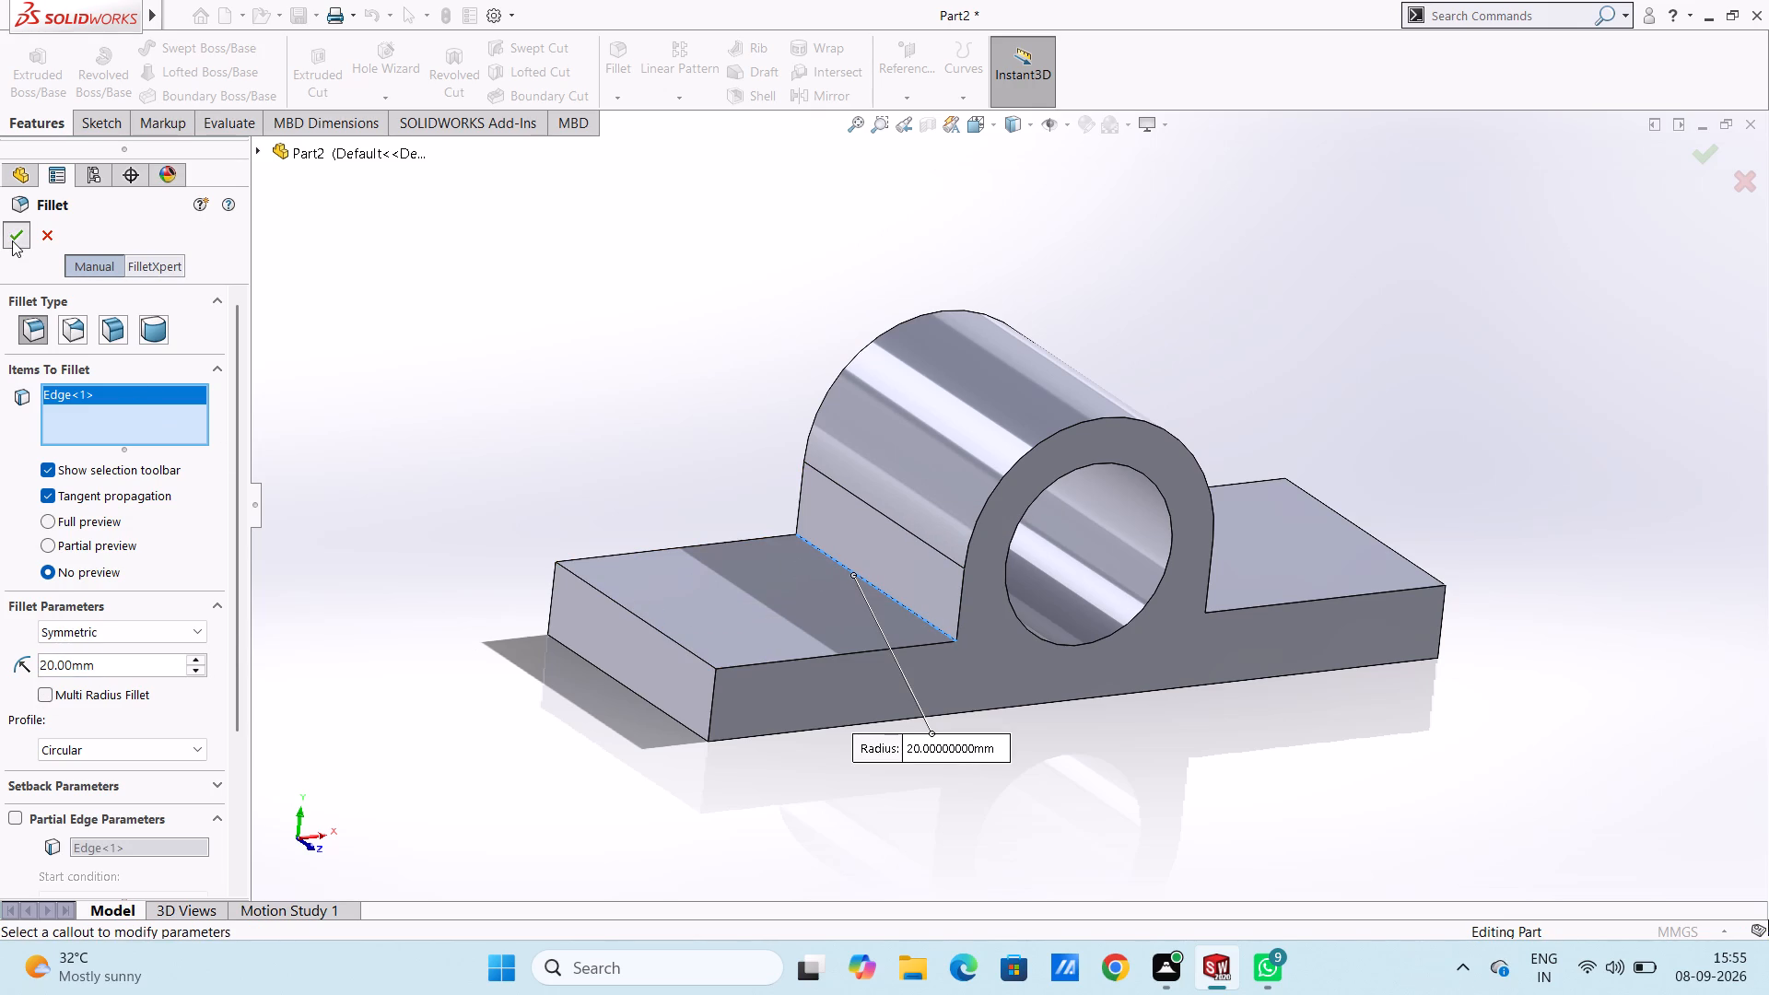
{"action": "left_click", "coordinate": [656, 362]}
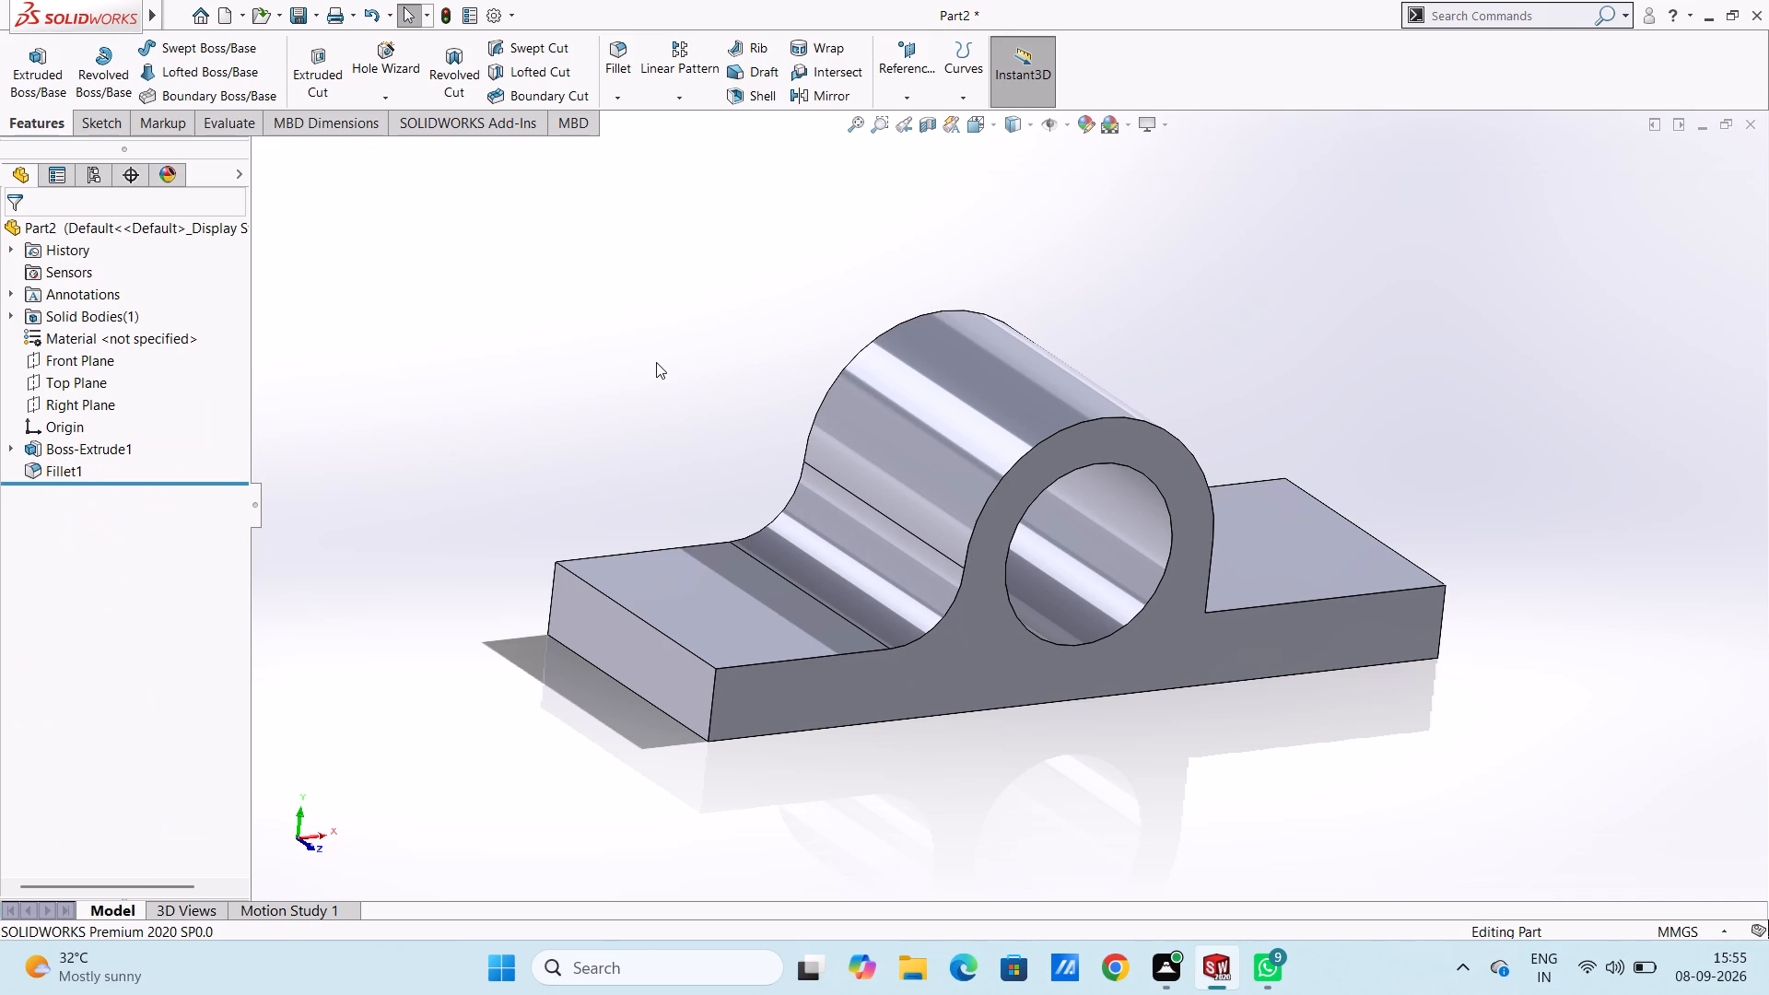
Add a matching 20 mm constant-size fillet to the edge where the housing's opposite side wall meets the right base ledge.
{"action": "key", "text": "ctrl+1"}
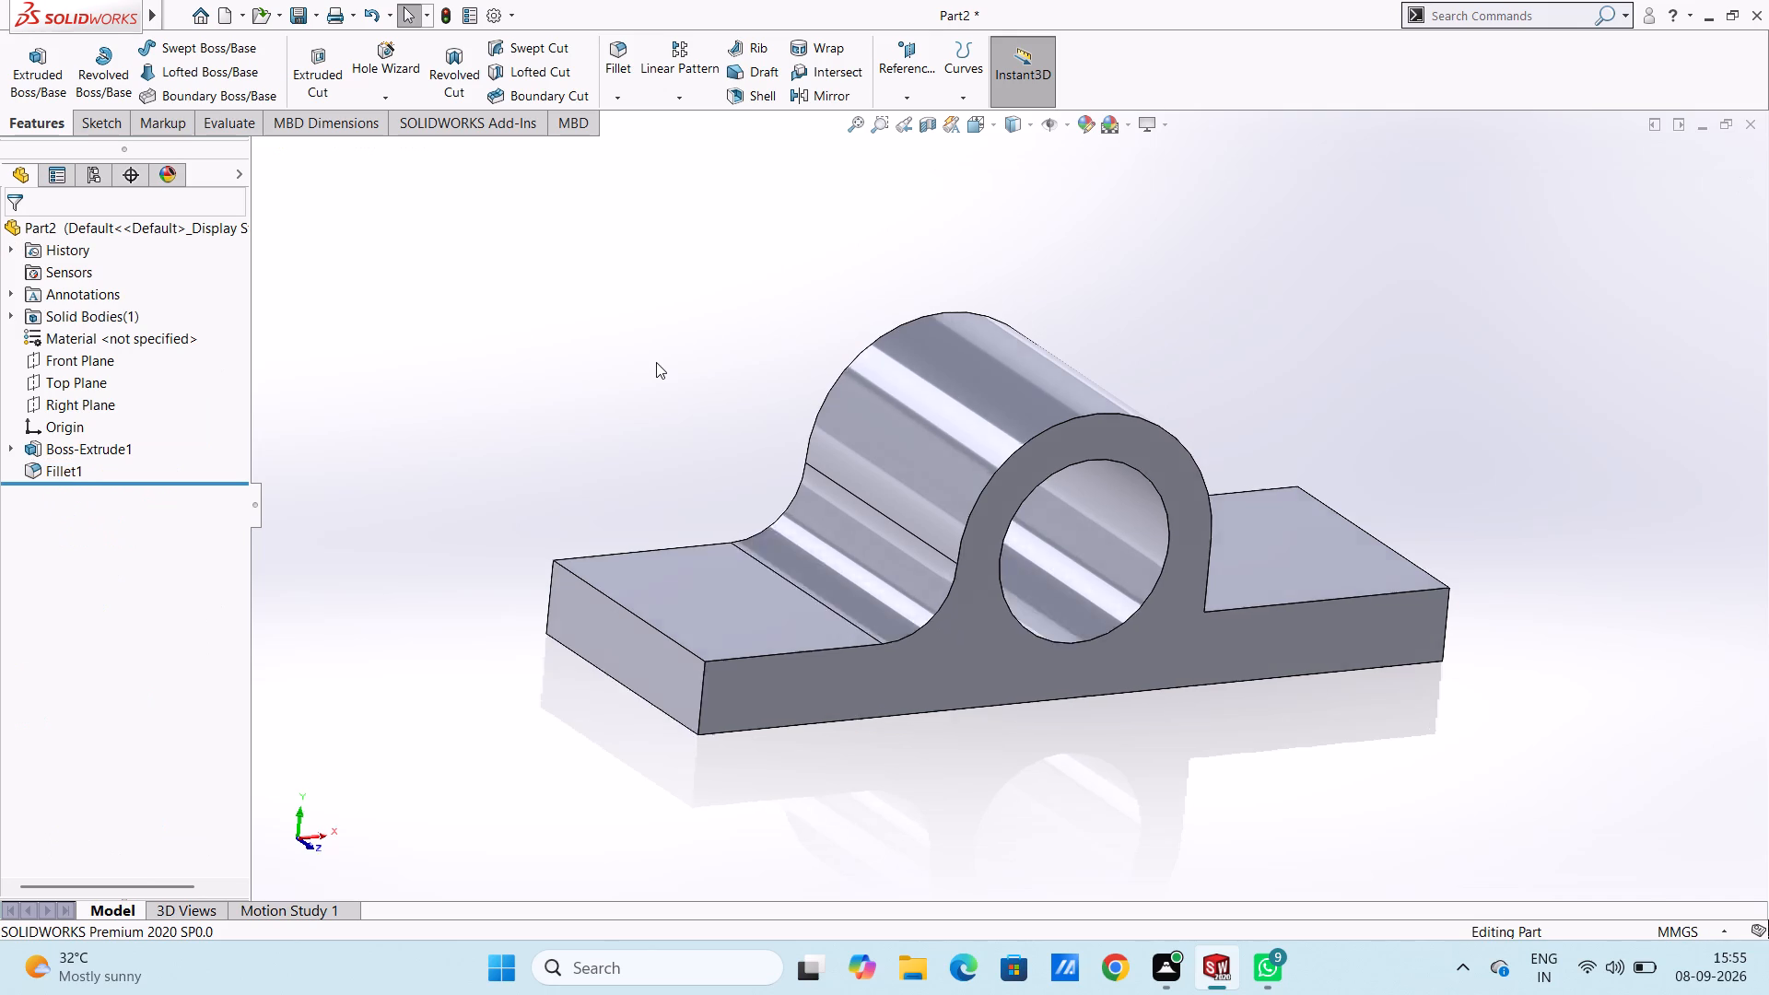
{"action": "key", "text": "ctrl+2"}
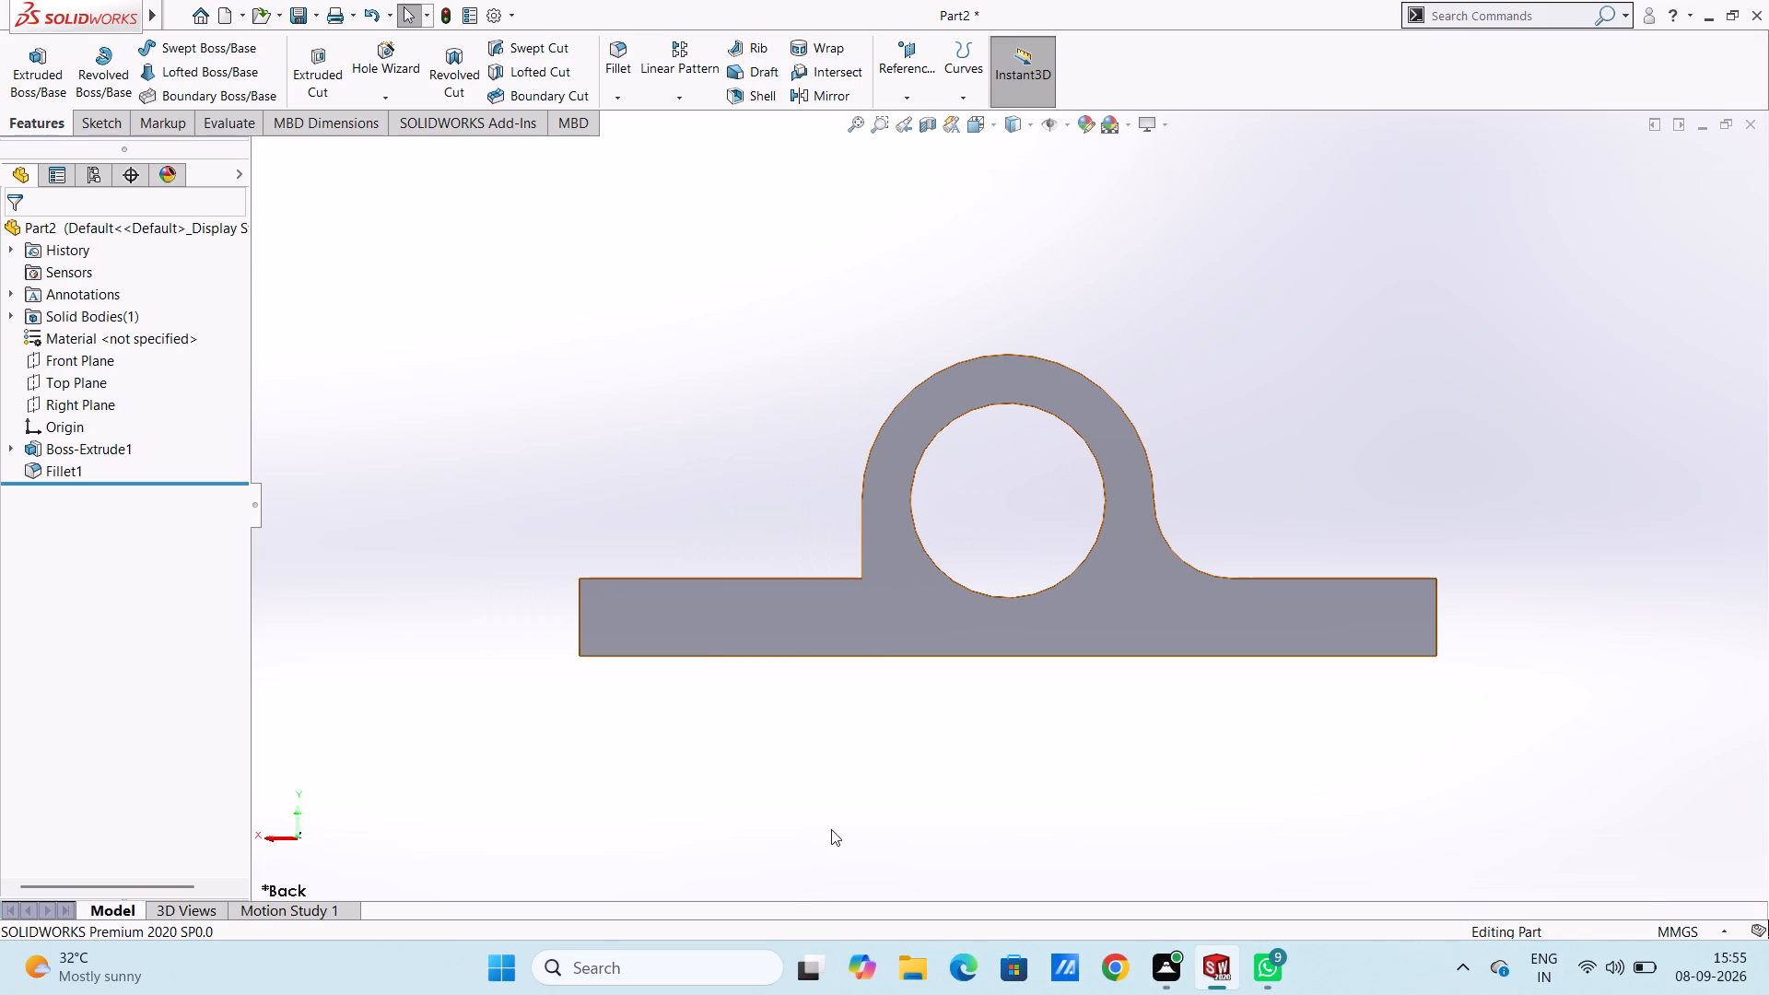
{"action": "right_click", "coordinate": [994, 739]}
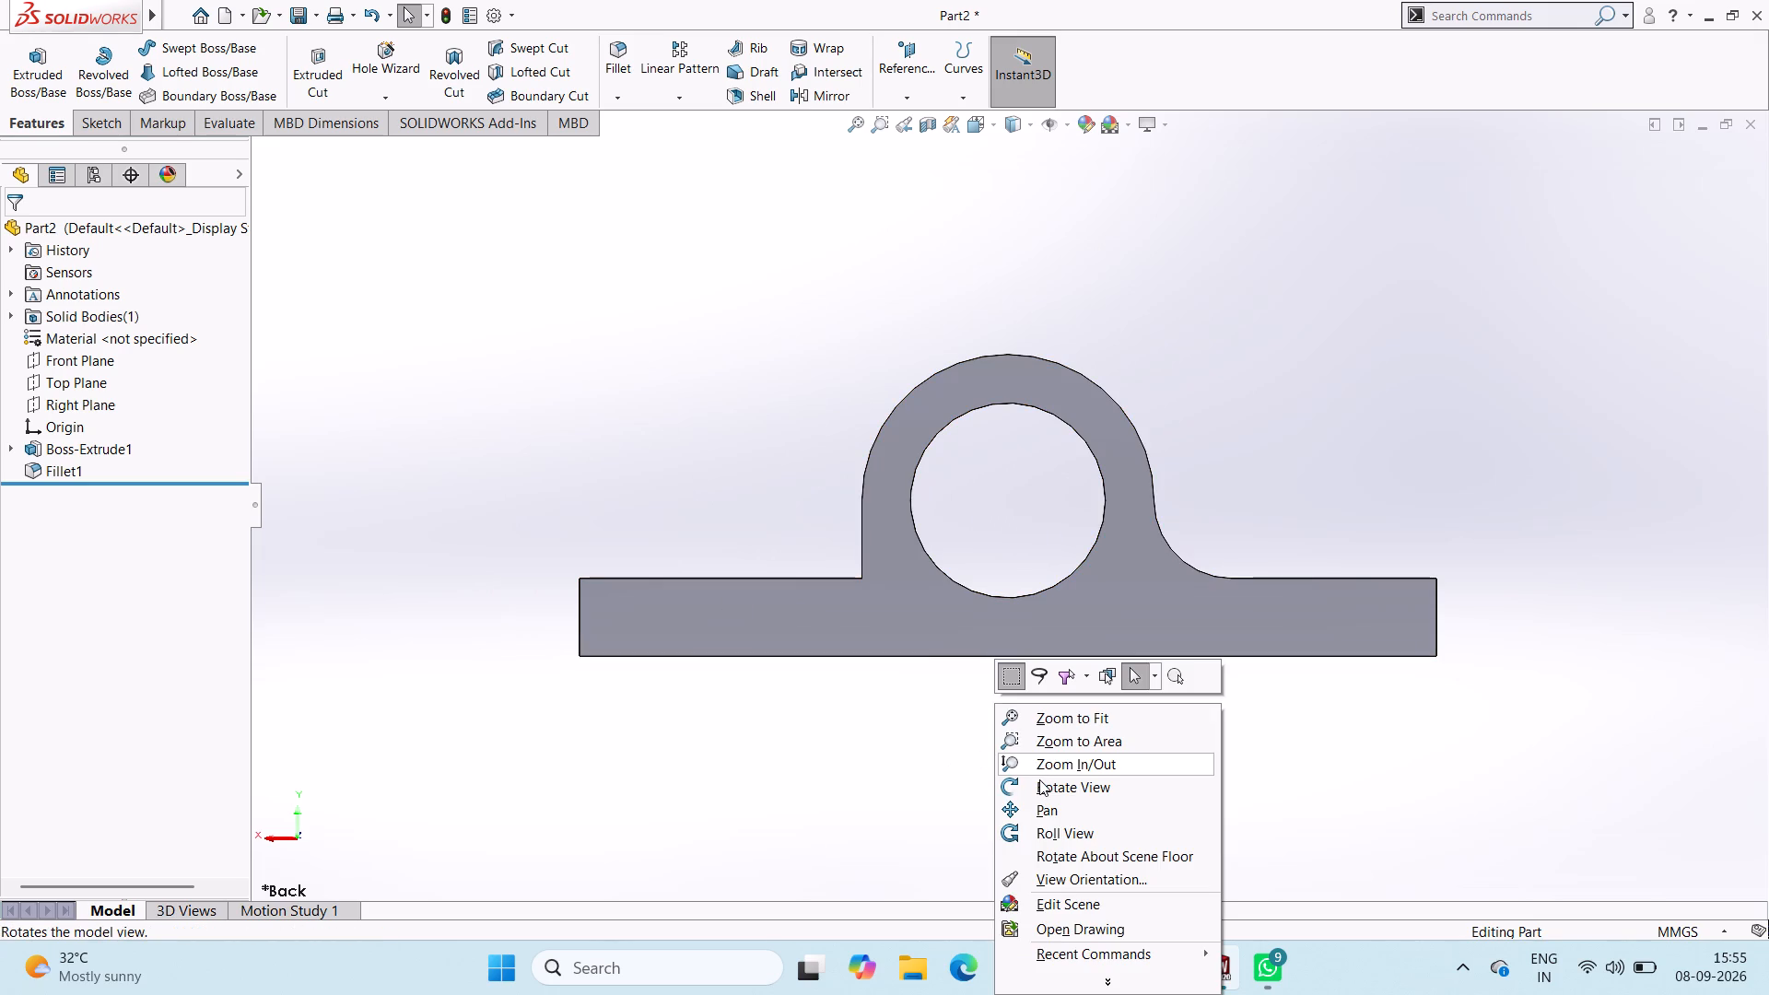
{"action": "left_click", "coordinate": [1039, 779]}
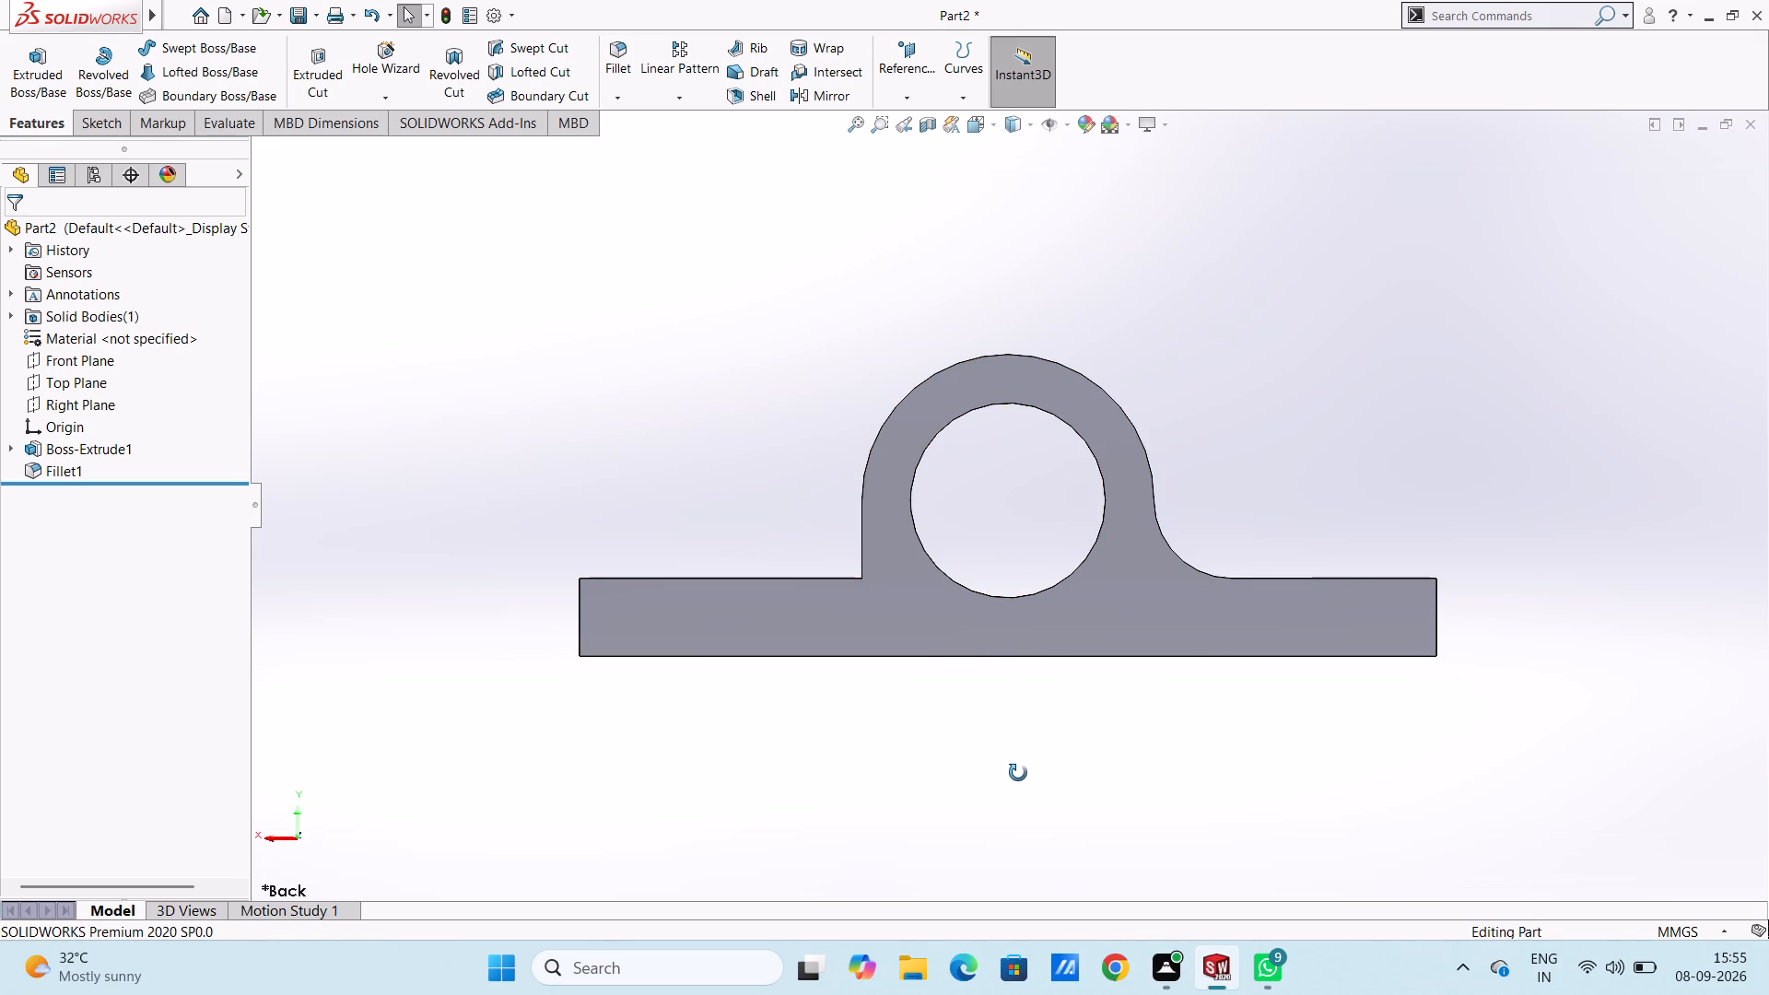
{"action": "double_click", "coordinate": [1018, 773]}
{"action": "left_click_drag", "start_coordinate": [1025, 775], "coordinate": [1092, 802]}
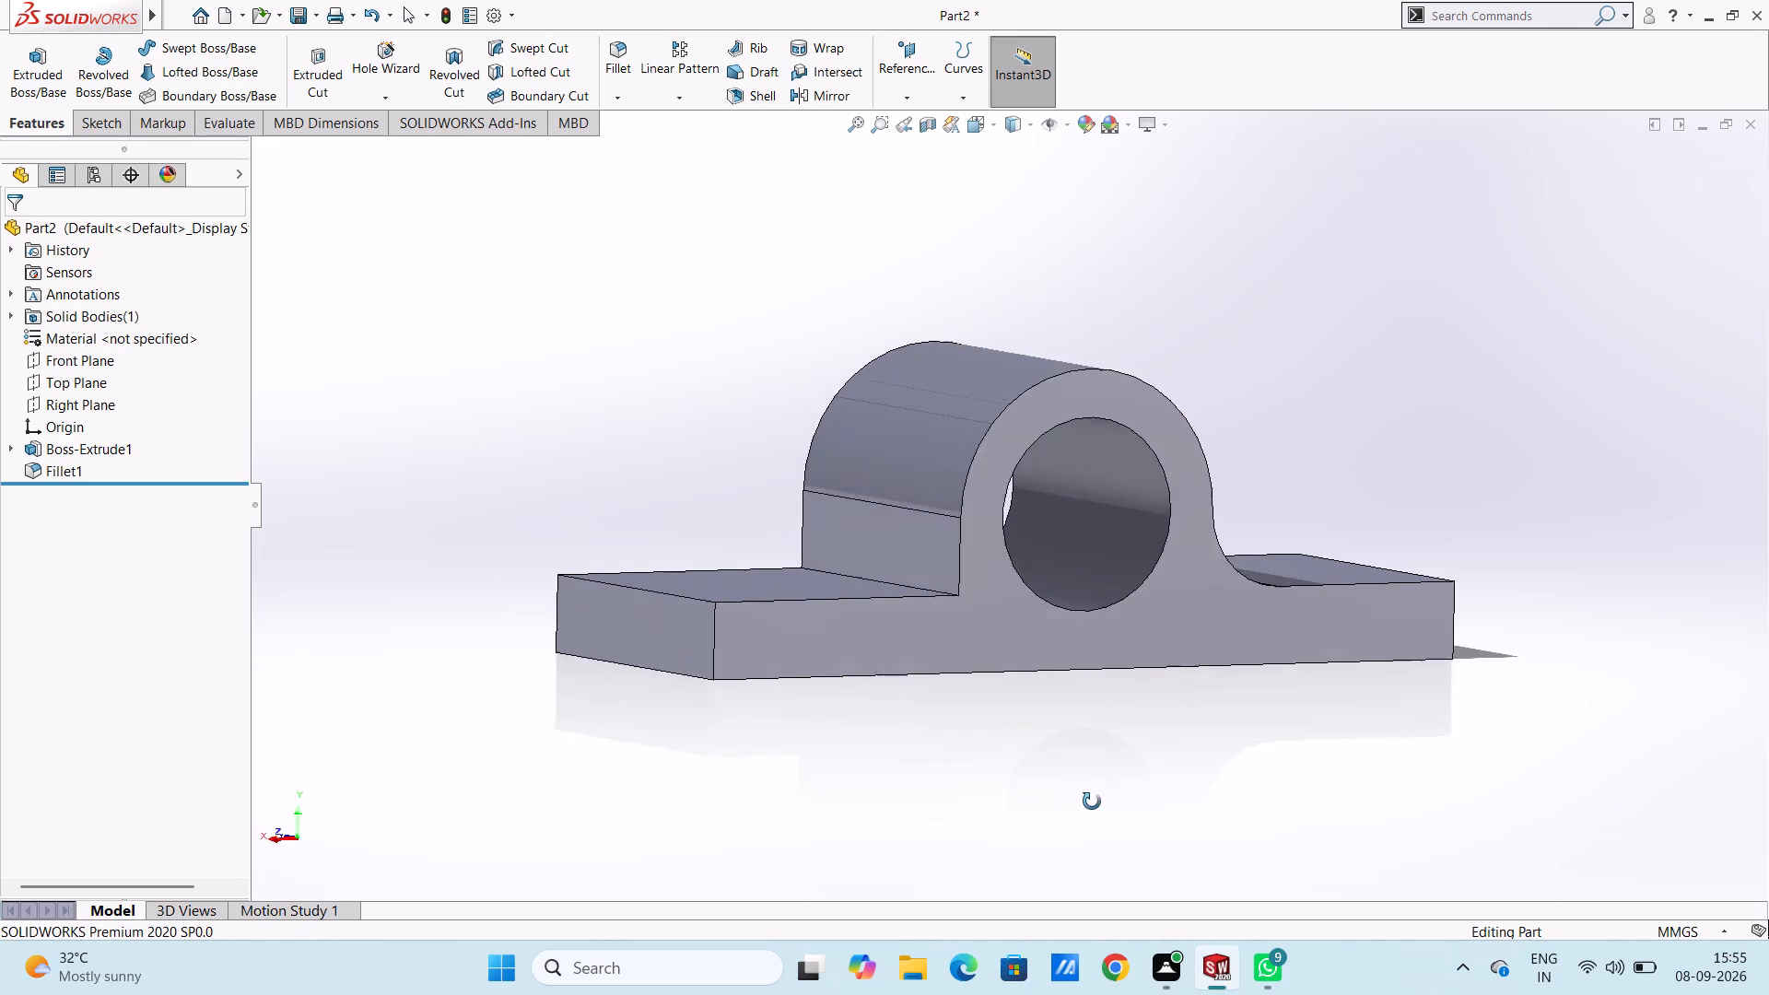
{"action": "left_click_drag", "start_coordinate": [1092, 802], "coordinate": [1092, 858]}
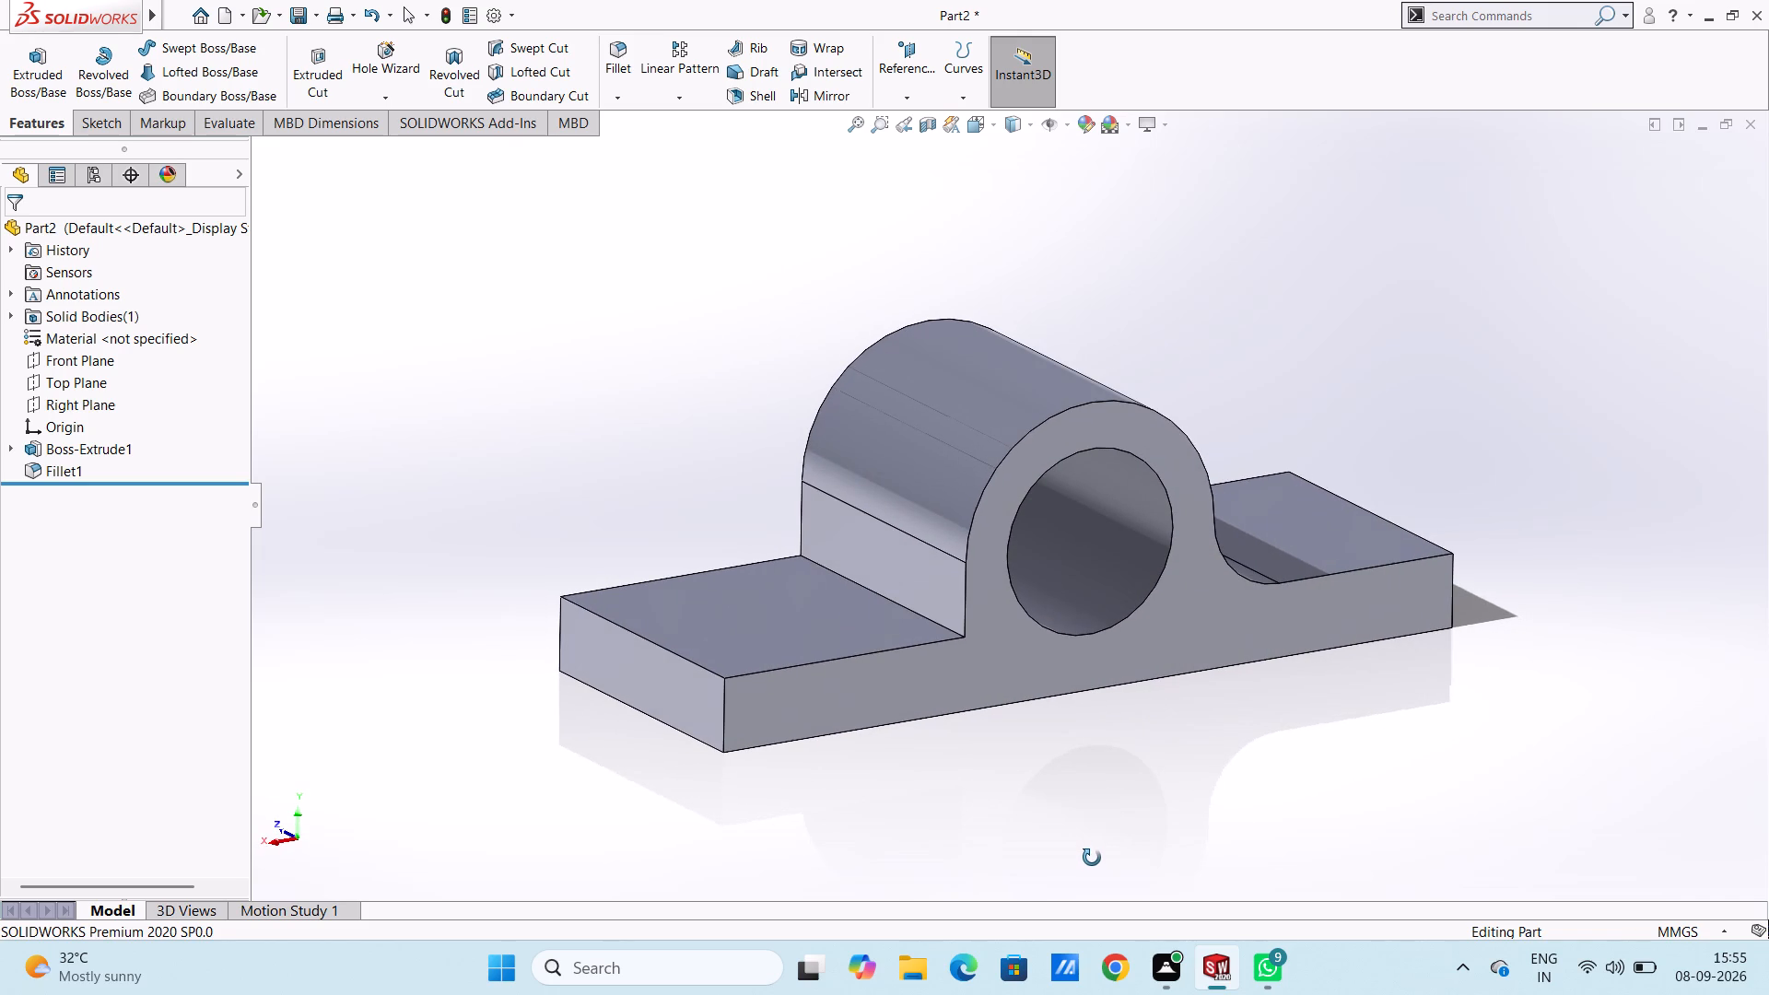
{"action": "key", "text": "Escape"}
{"action": "key", "text": "Escape"}
{"action": "left_click", "coordinate": [627, 49]}
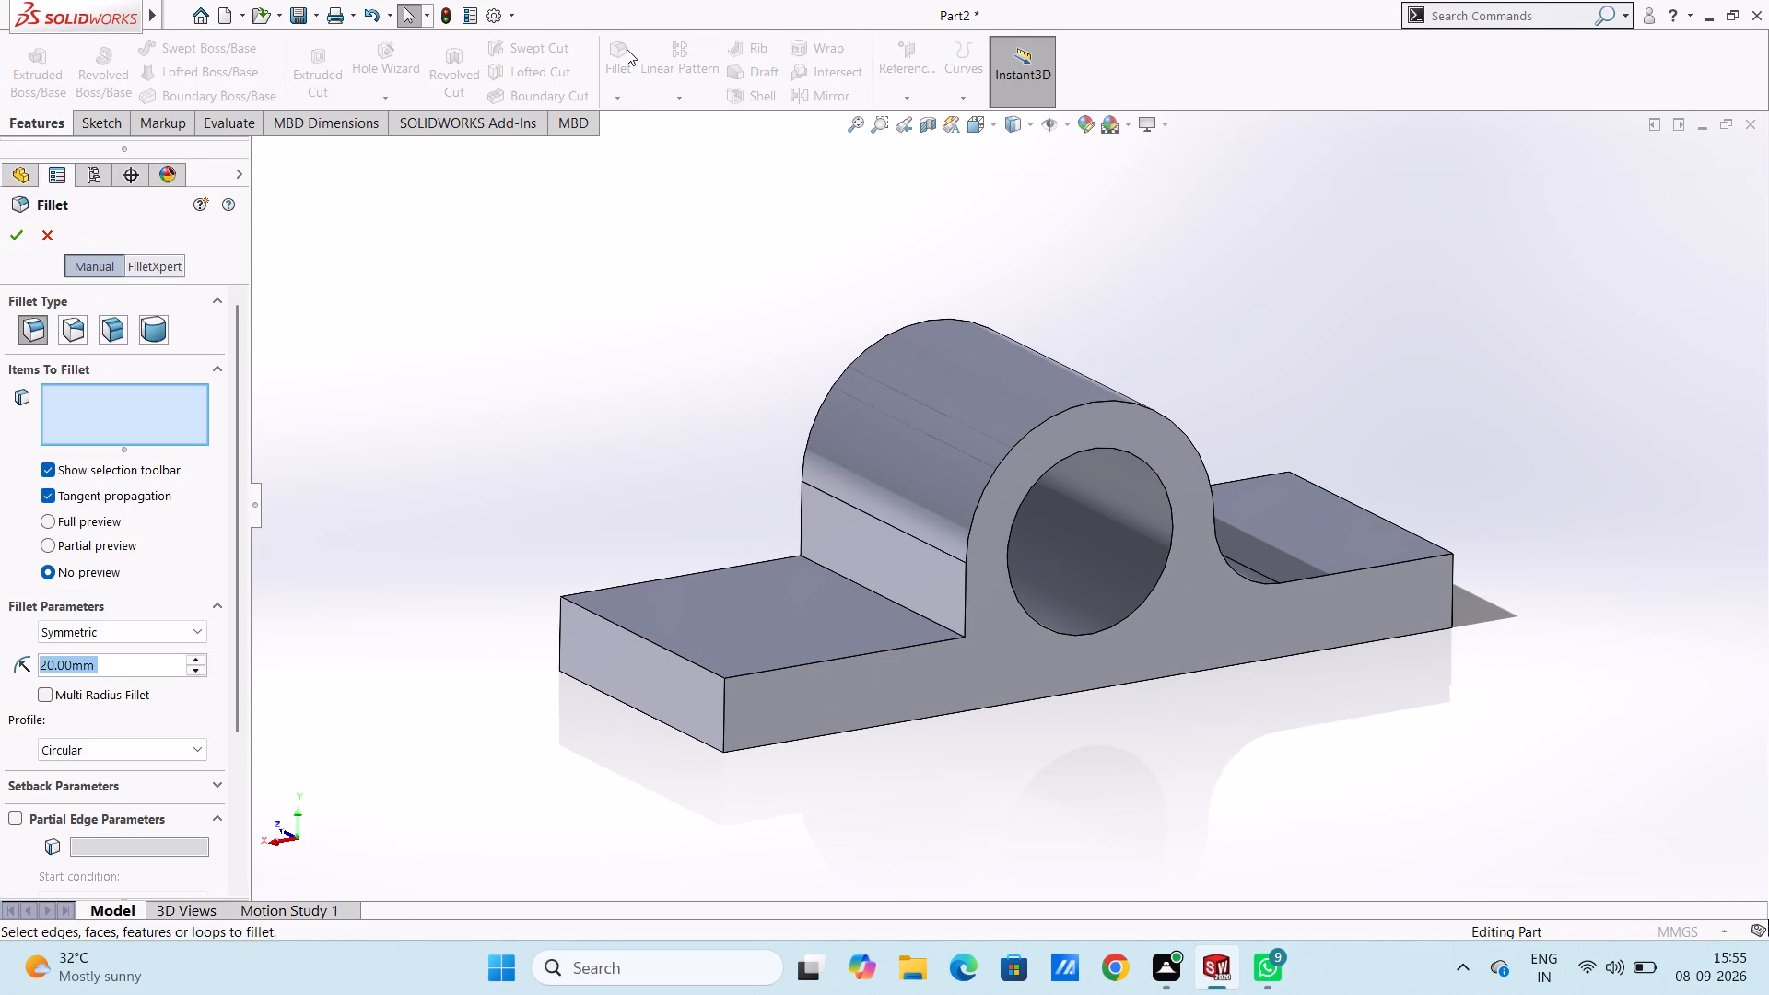
{"action": "left_click", "coordinate": [878, 594]}
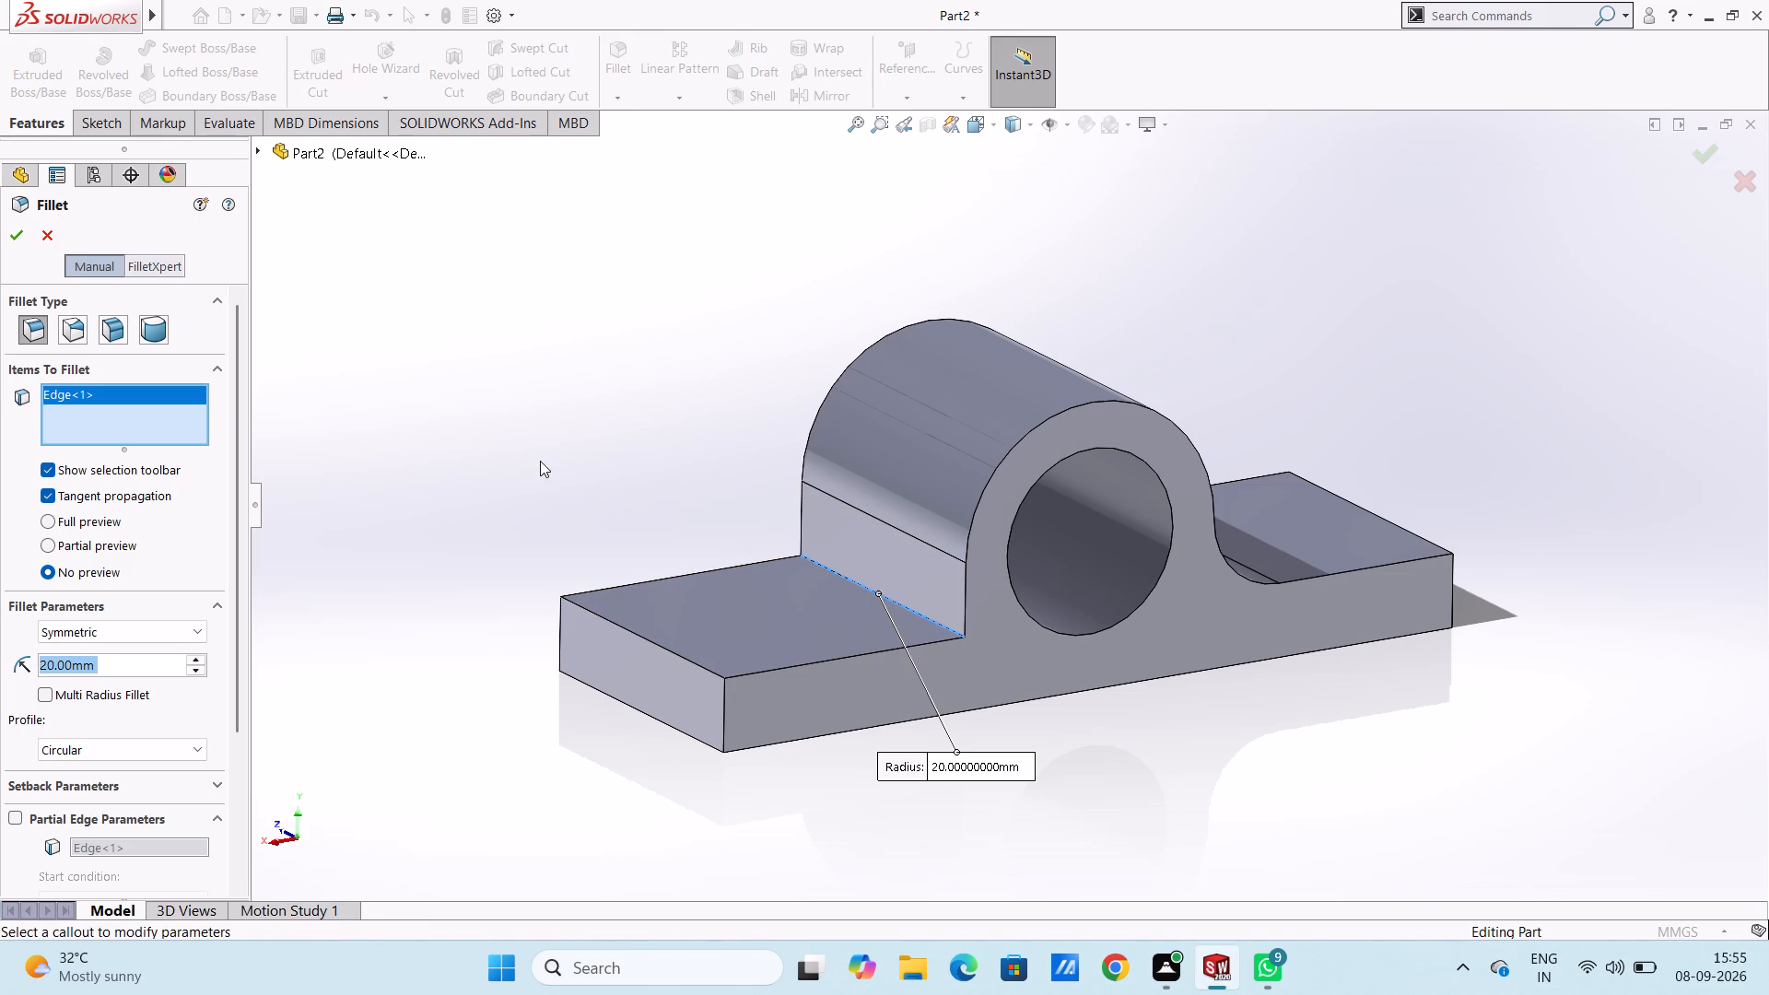
{"action": "left_click", "coordinate": [13, 236]}
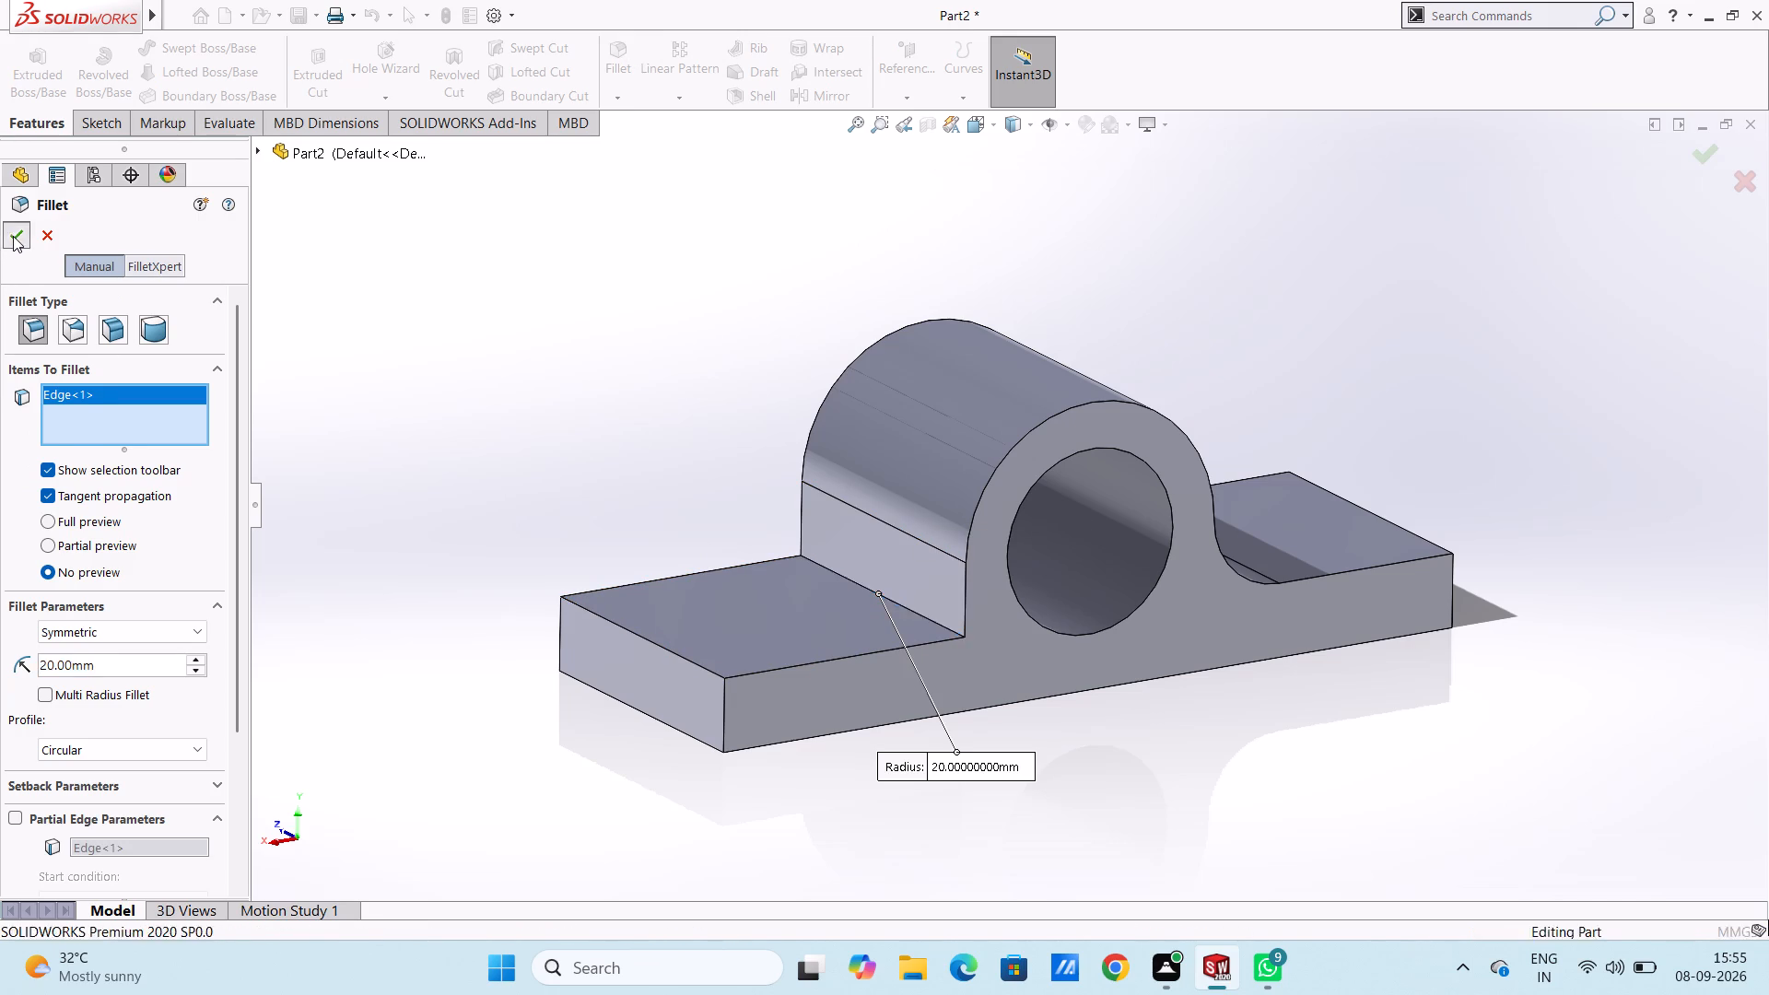
{"action": "left_click", "coordinate": [514, 321]}
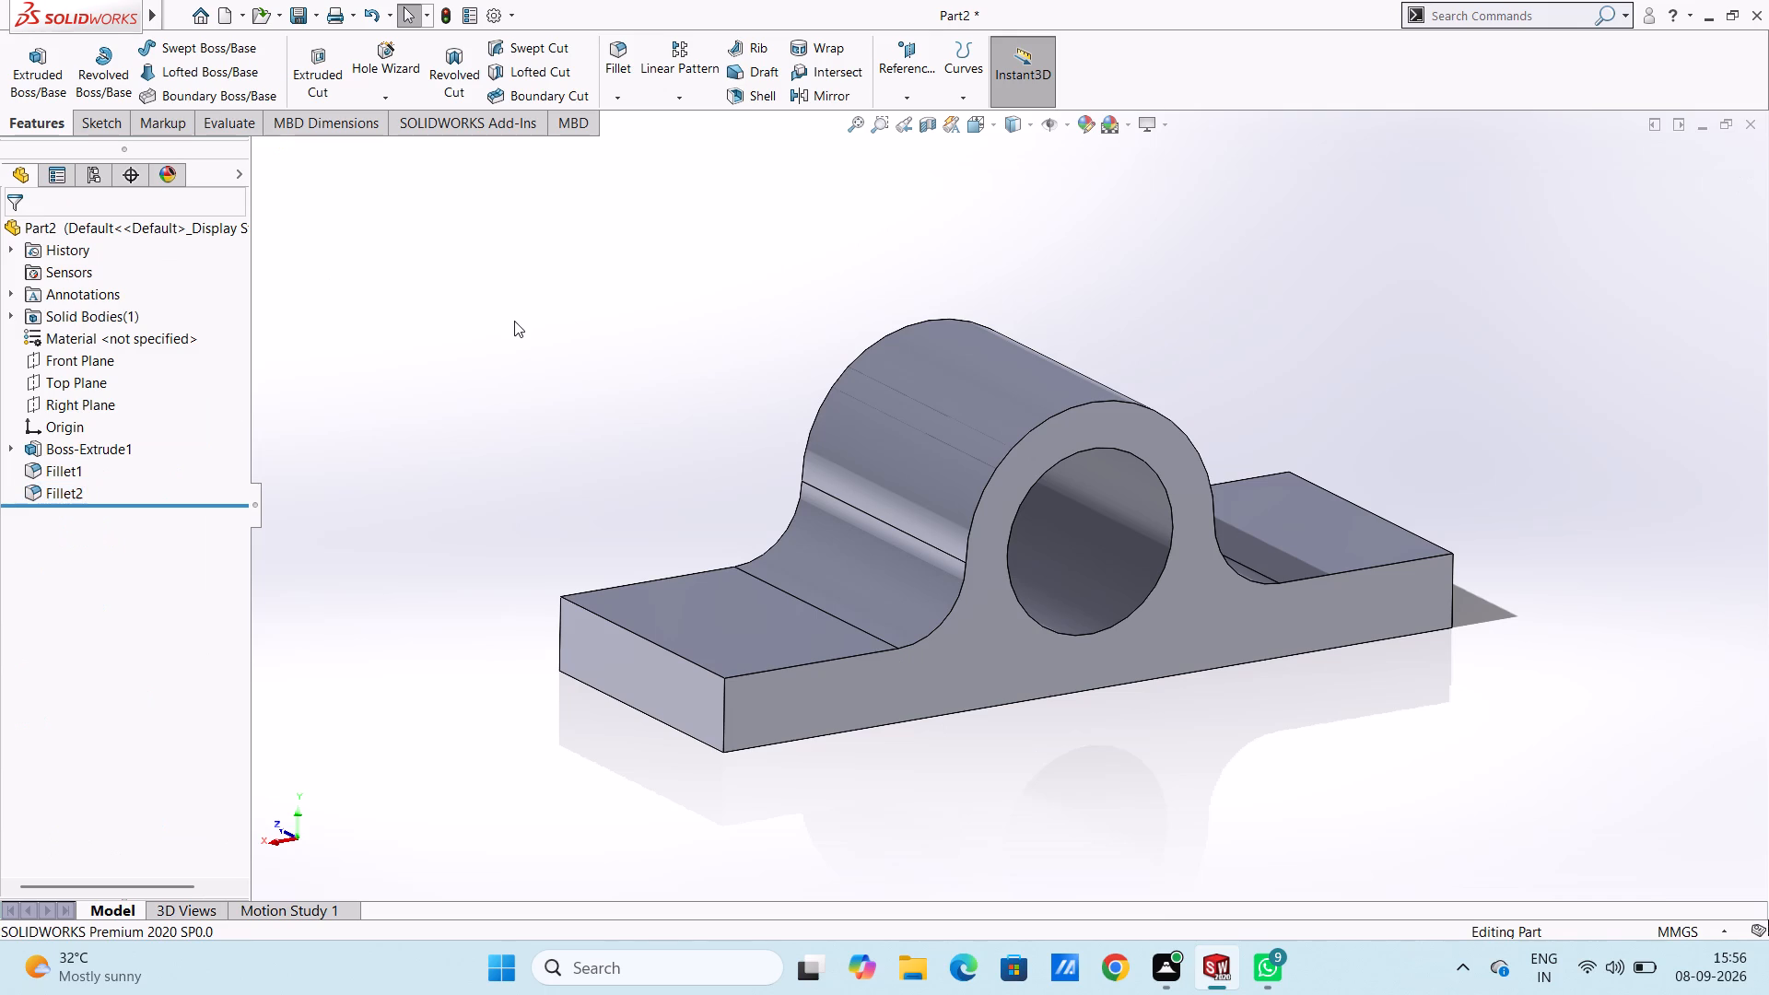
{"action": "key", "text": "ctrl+1"}
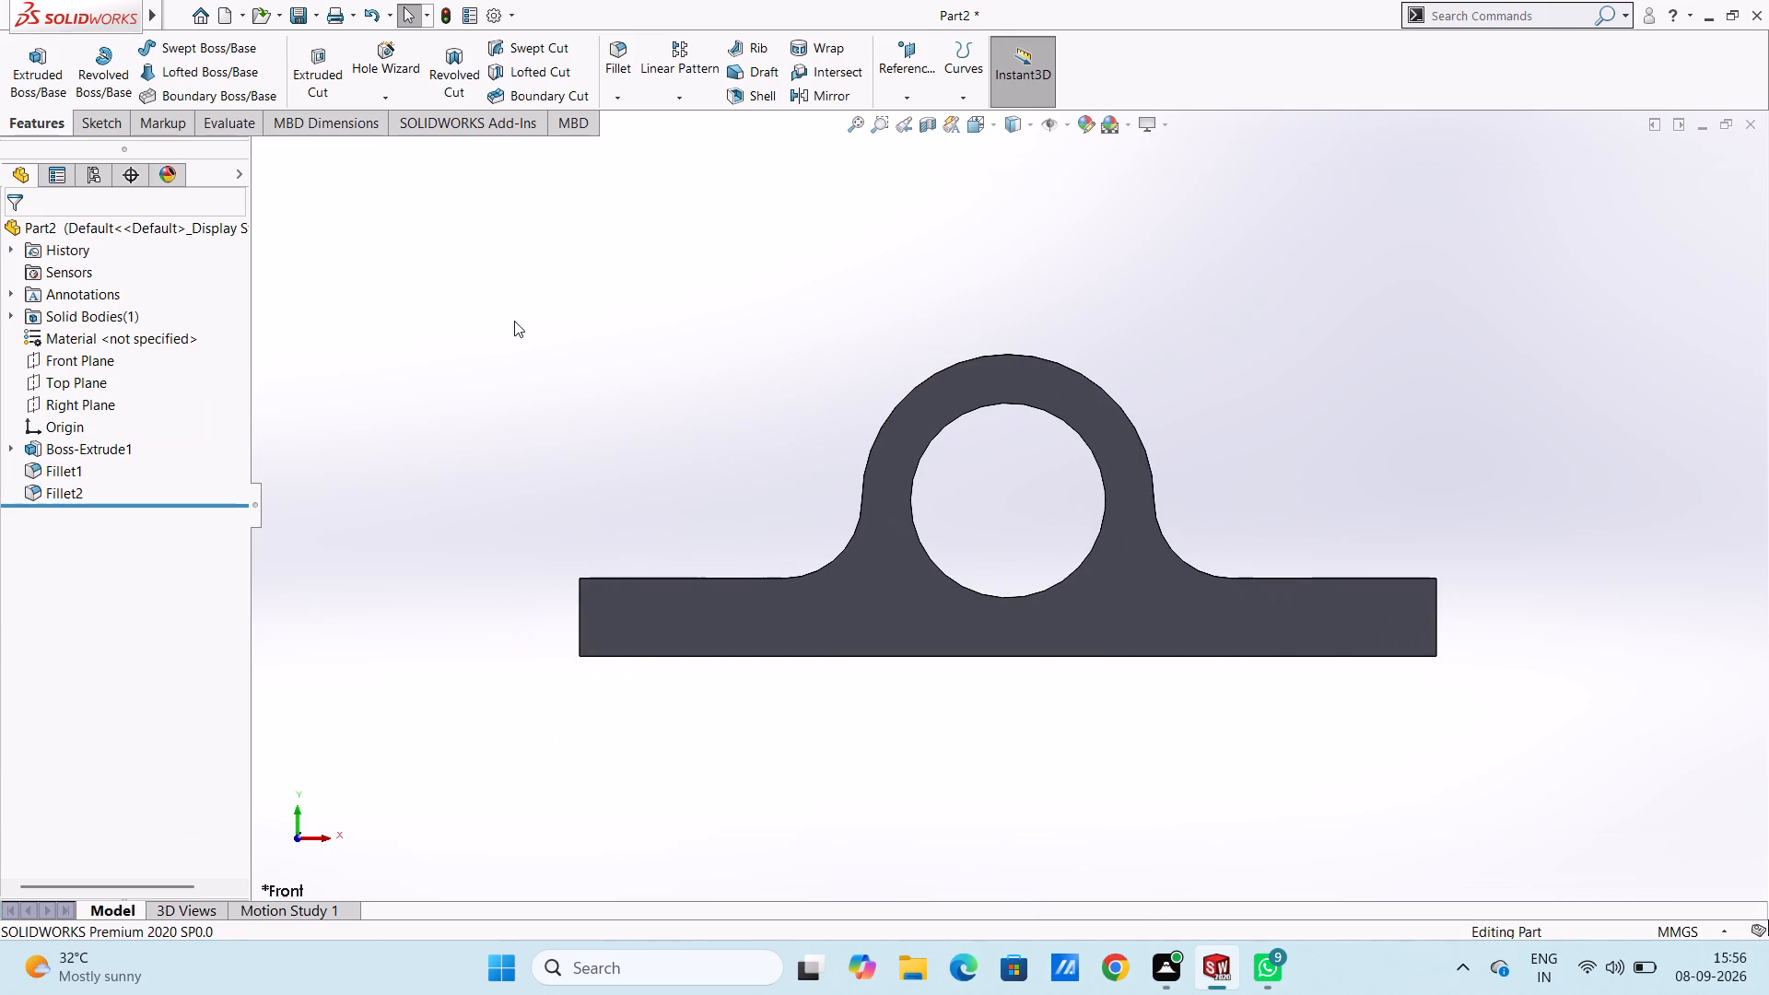
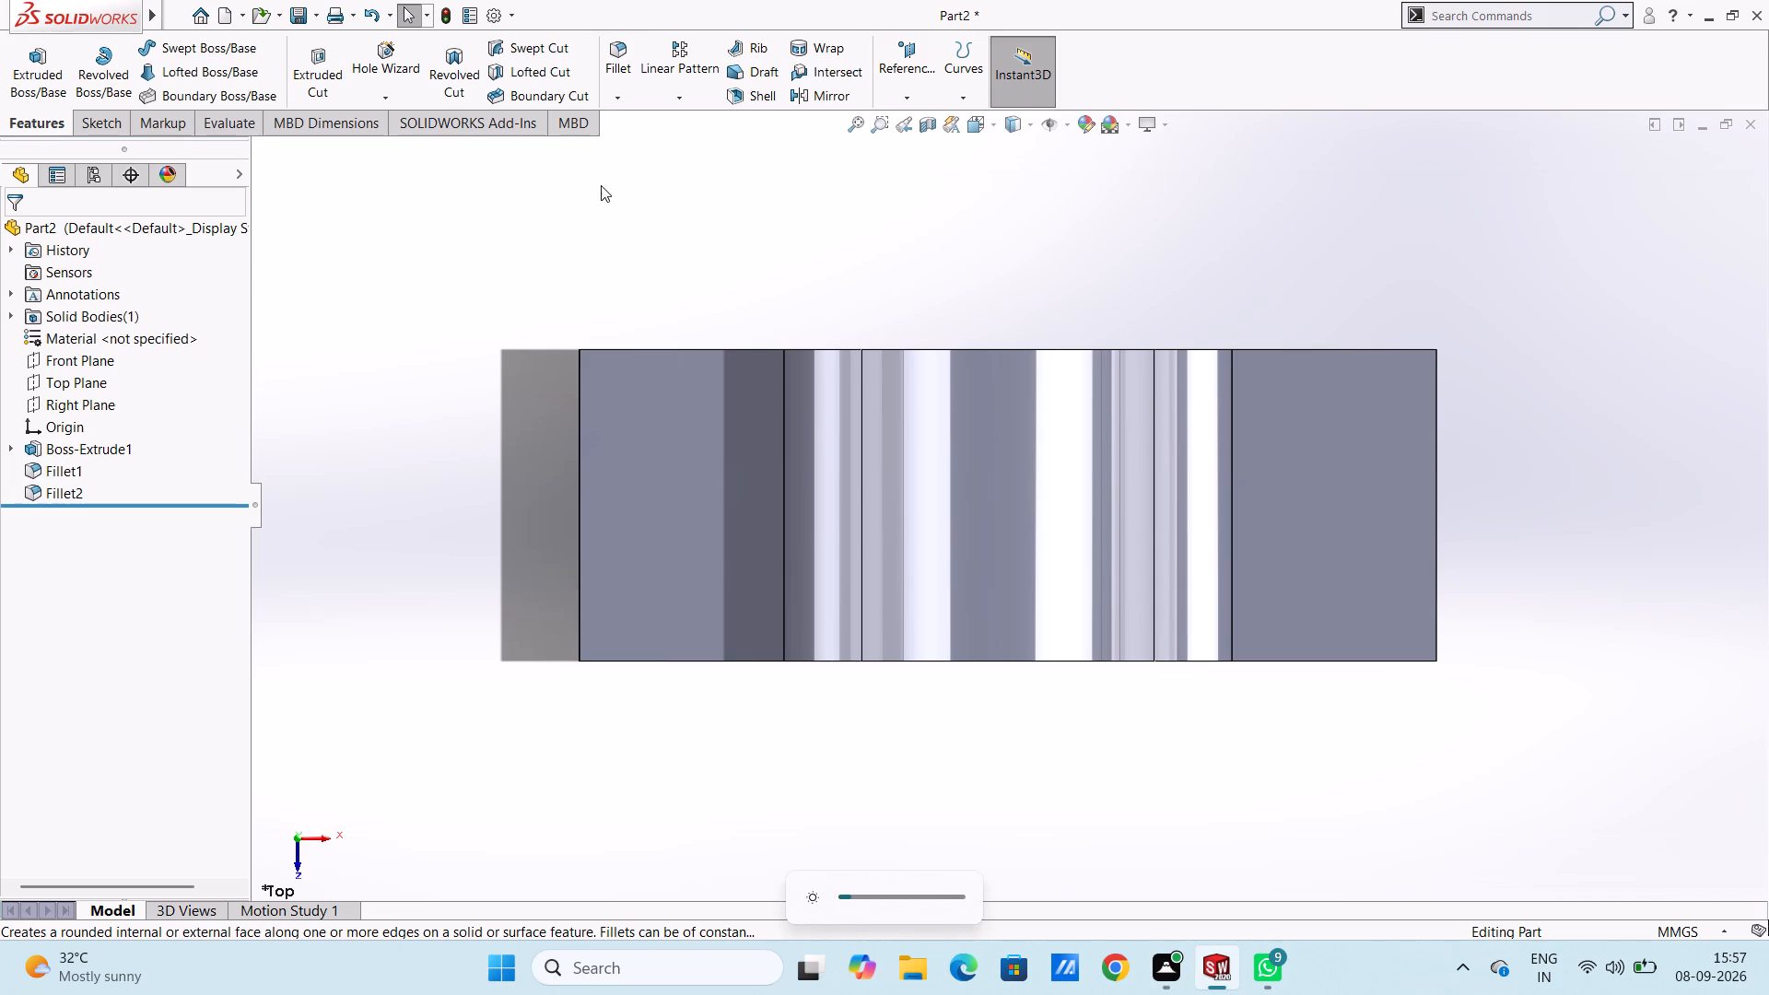
Add a full round fillet to the right base end, using the end face as centre and the front and back faces as sides.
{"action": "left_click", "coordinate": [624, 54]}
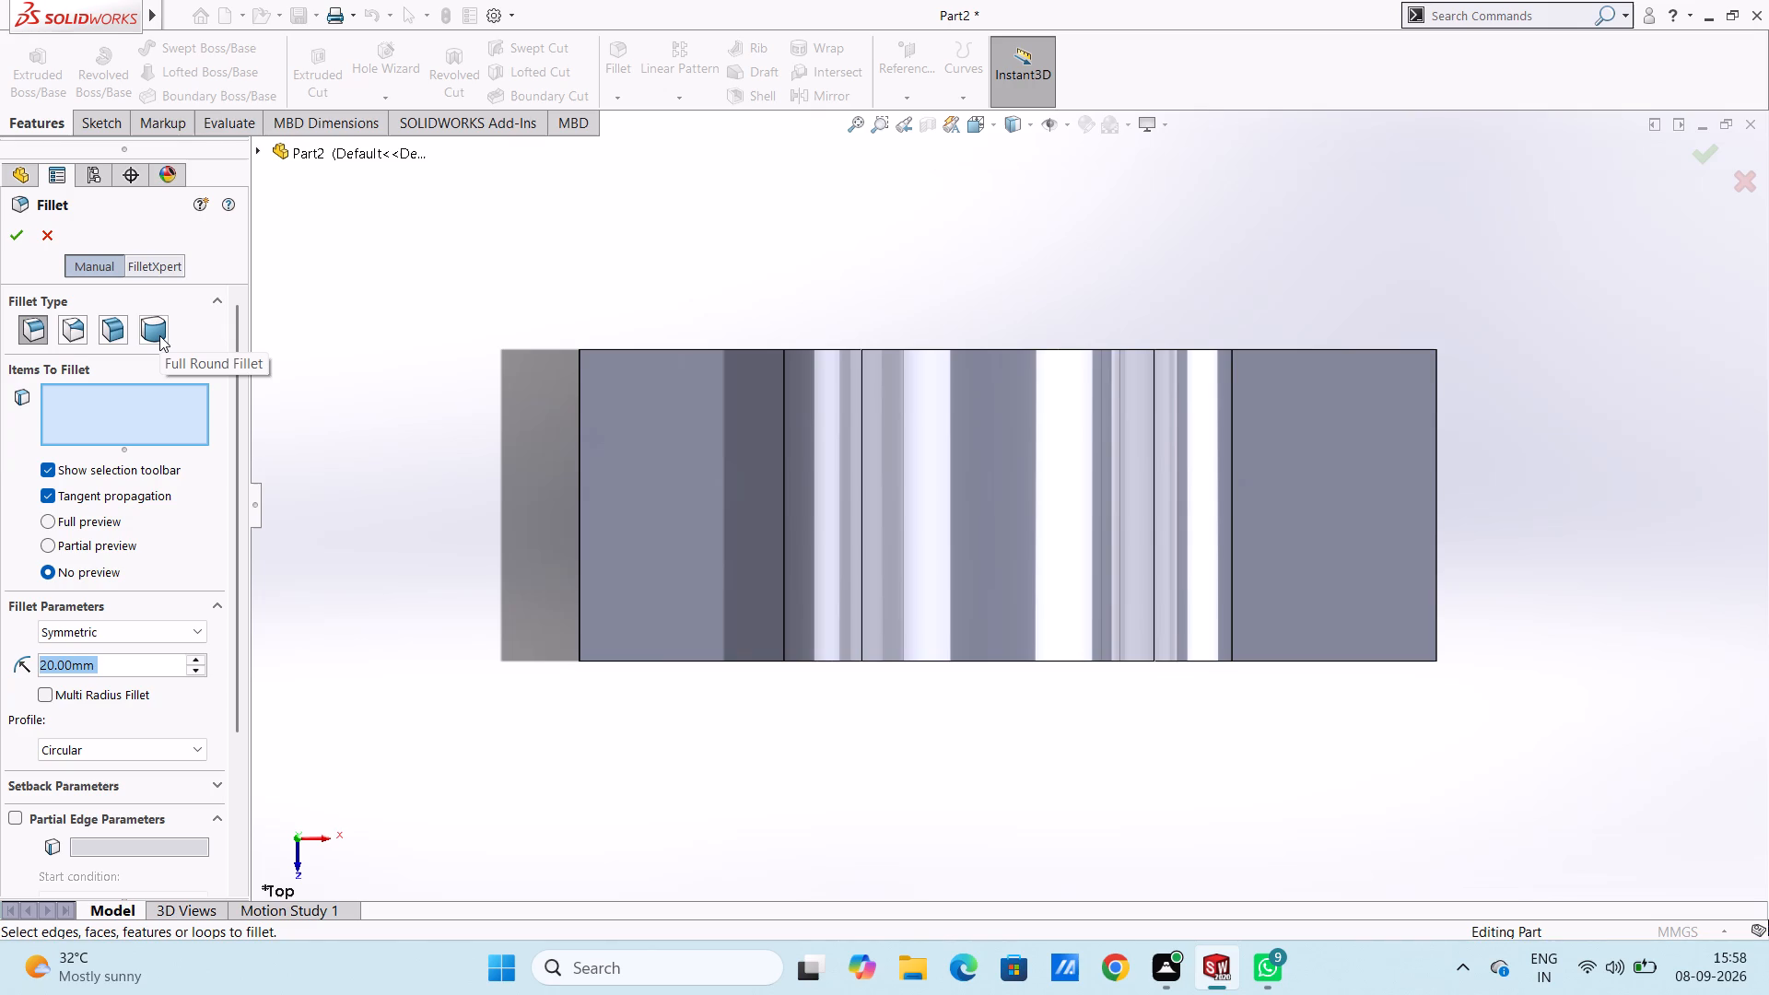
{"action": "left_click", "coordinate": [159, 335]}
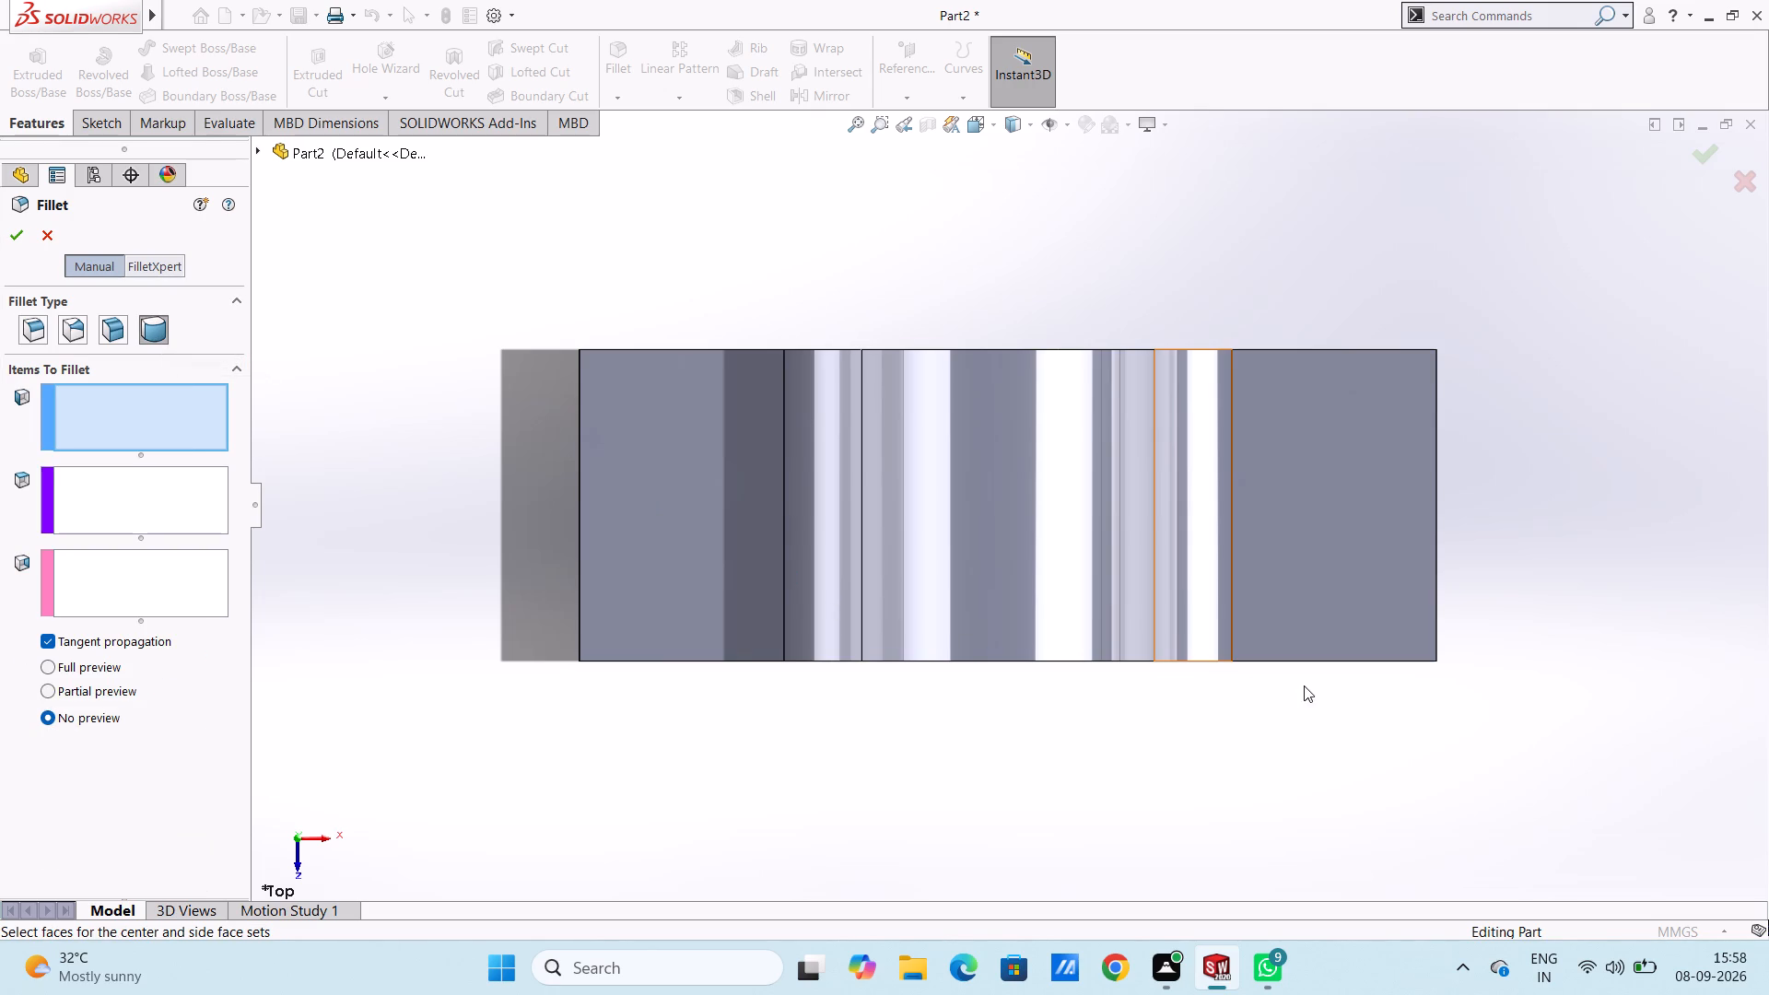
{"action": "right_click", "coordinate": [1552, 685]}
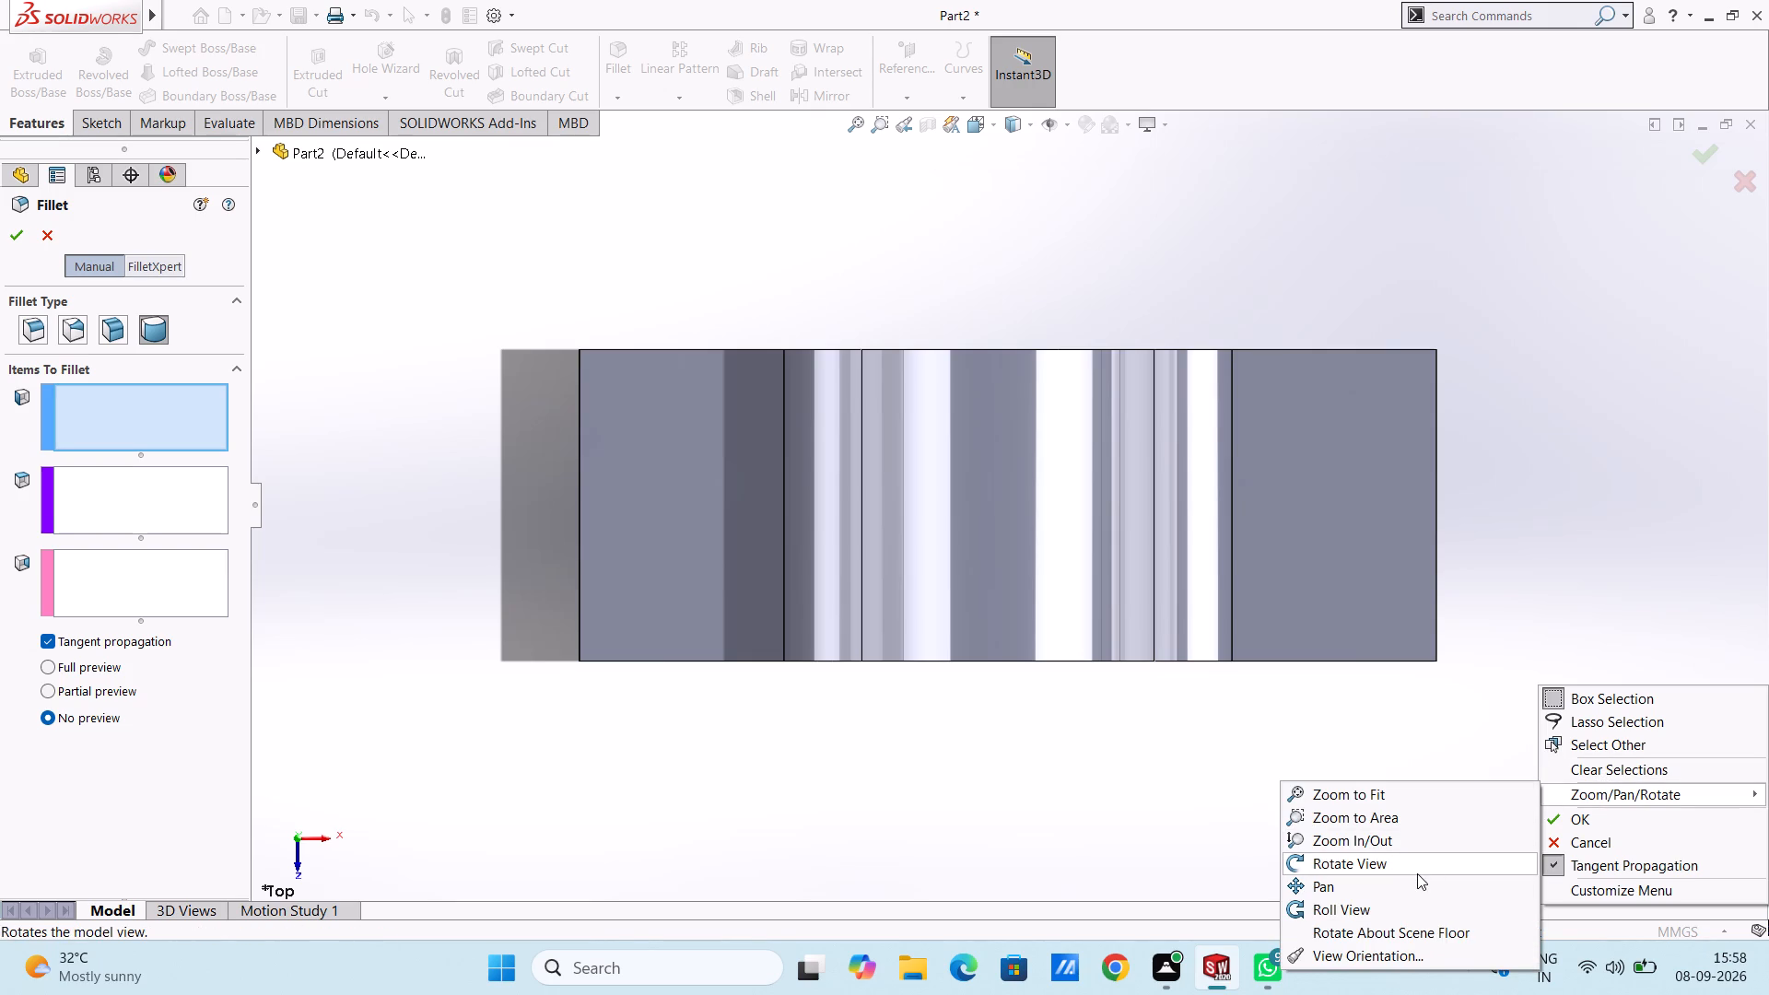
{"action": "left_click", "coordinate": [1417, 873]}
{"action": "left_click_drag", "start_coordinate": [1411, 851], "coordinate": [1377, 749]}
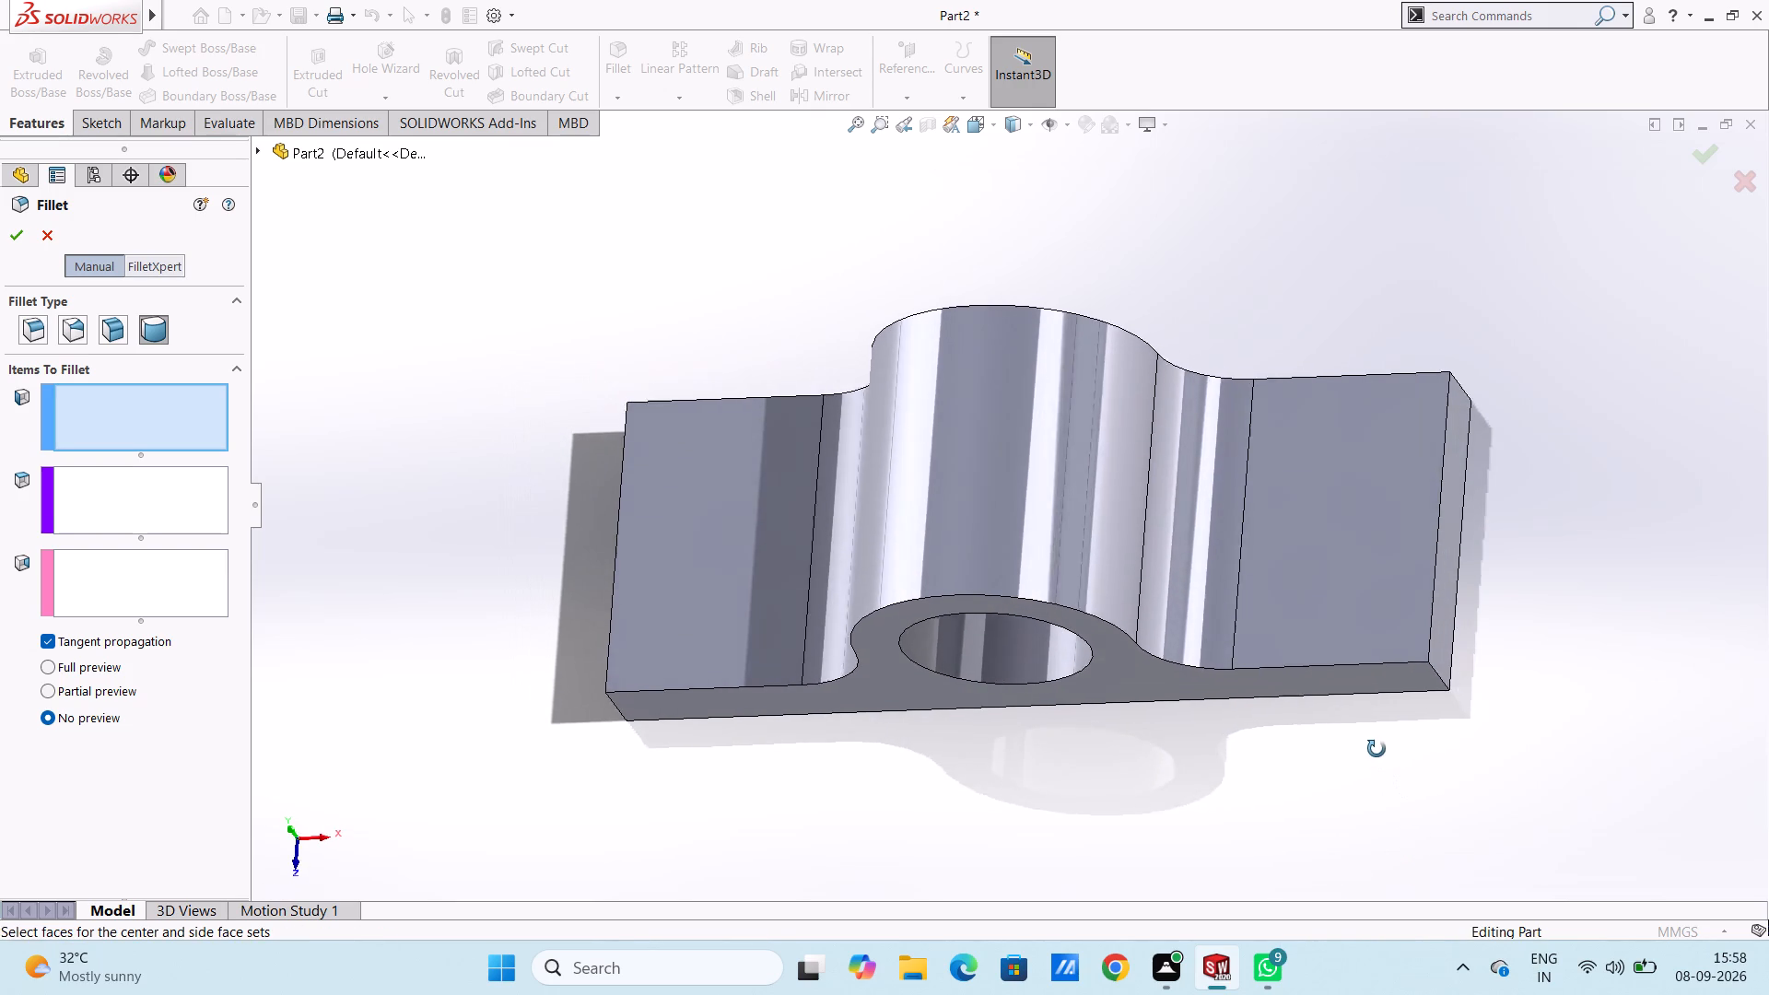
{"action": "left_click_drag", "start_coordinate": [1377, 749], "coordinate": [1384, 754]}
{"action": "key", "text": "Escape"}
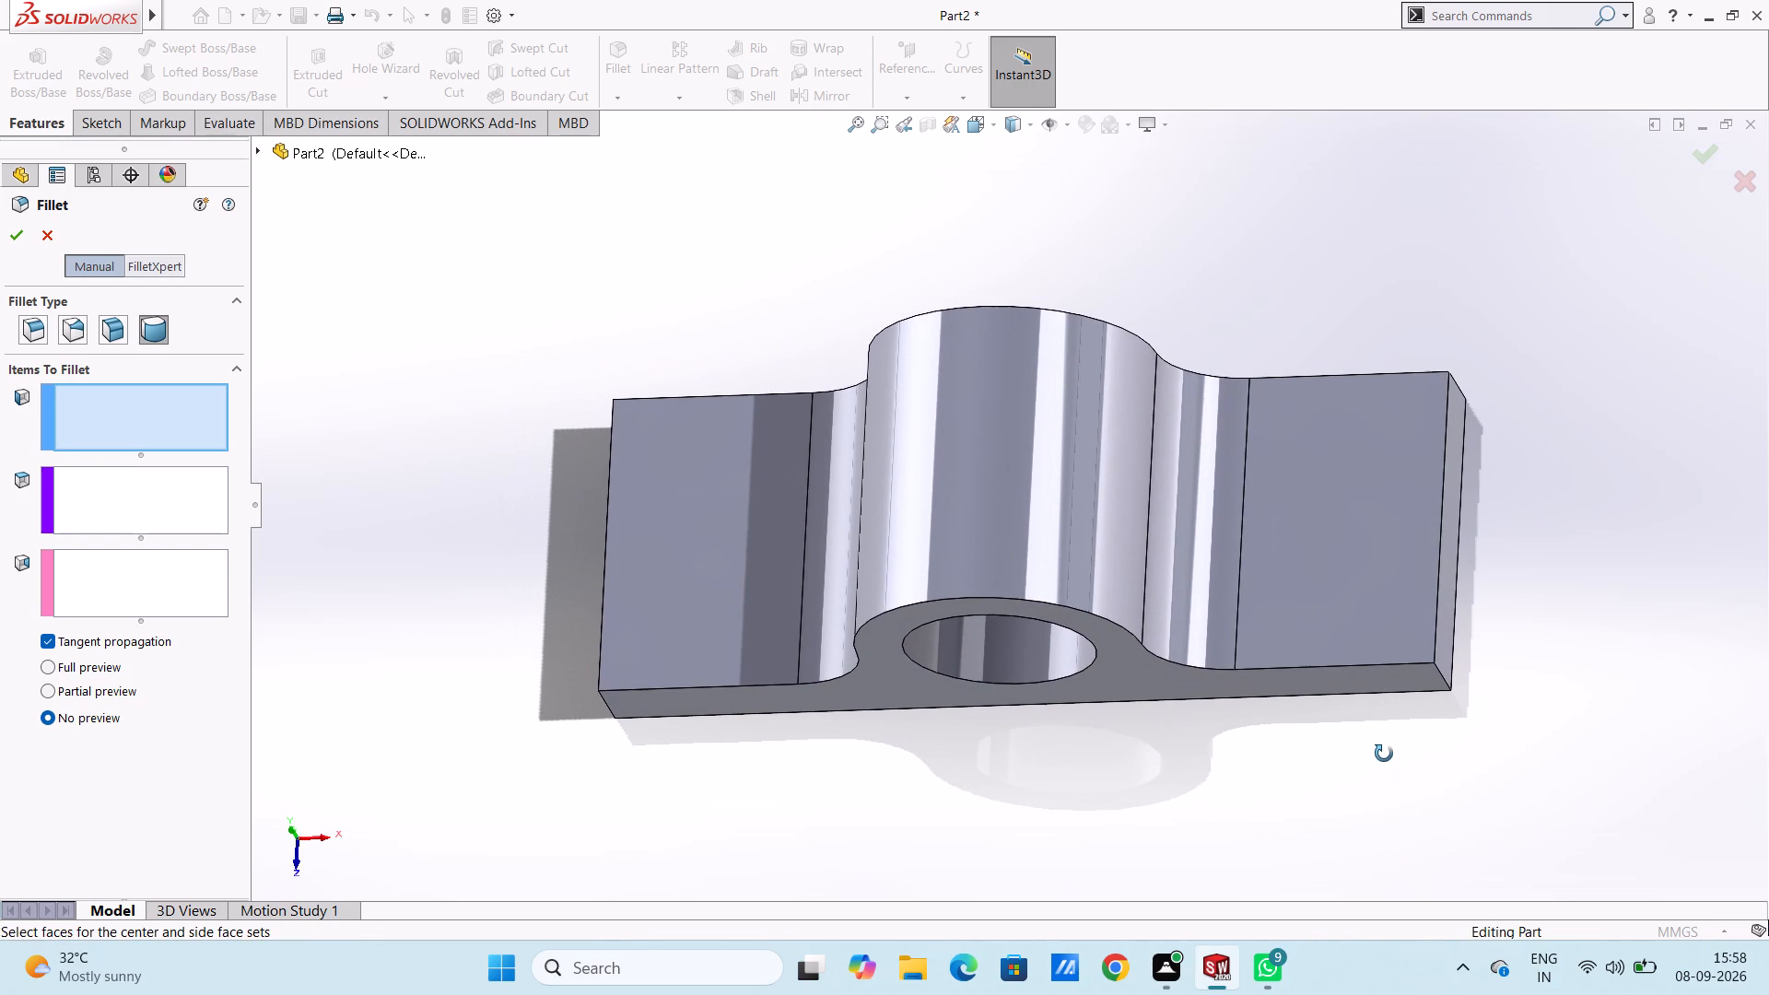
{"action": "left_click", "coordinate": [1372, 683]}
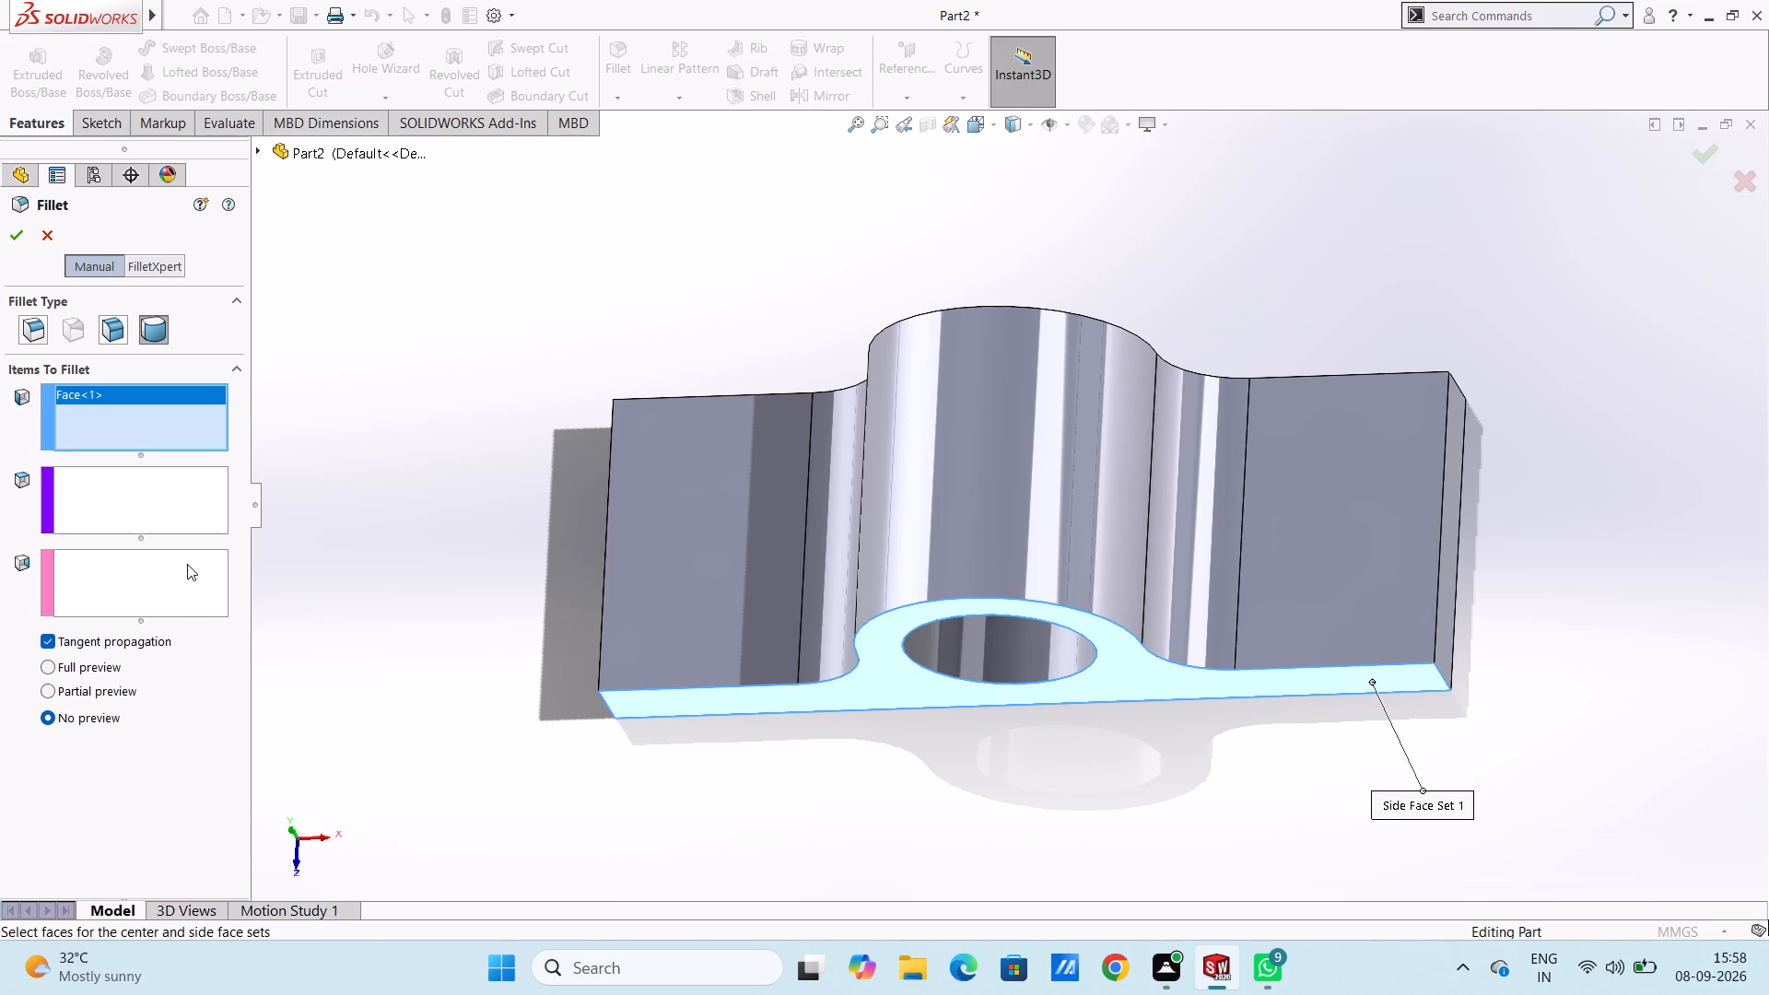
{"action": "left_click", "coordinate": [173, 499]}
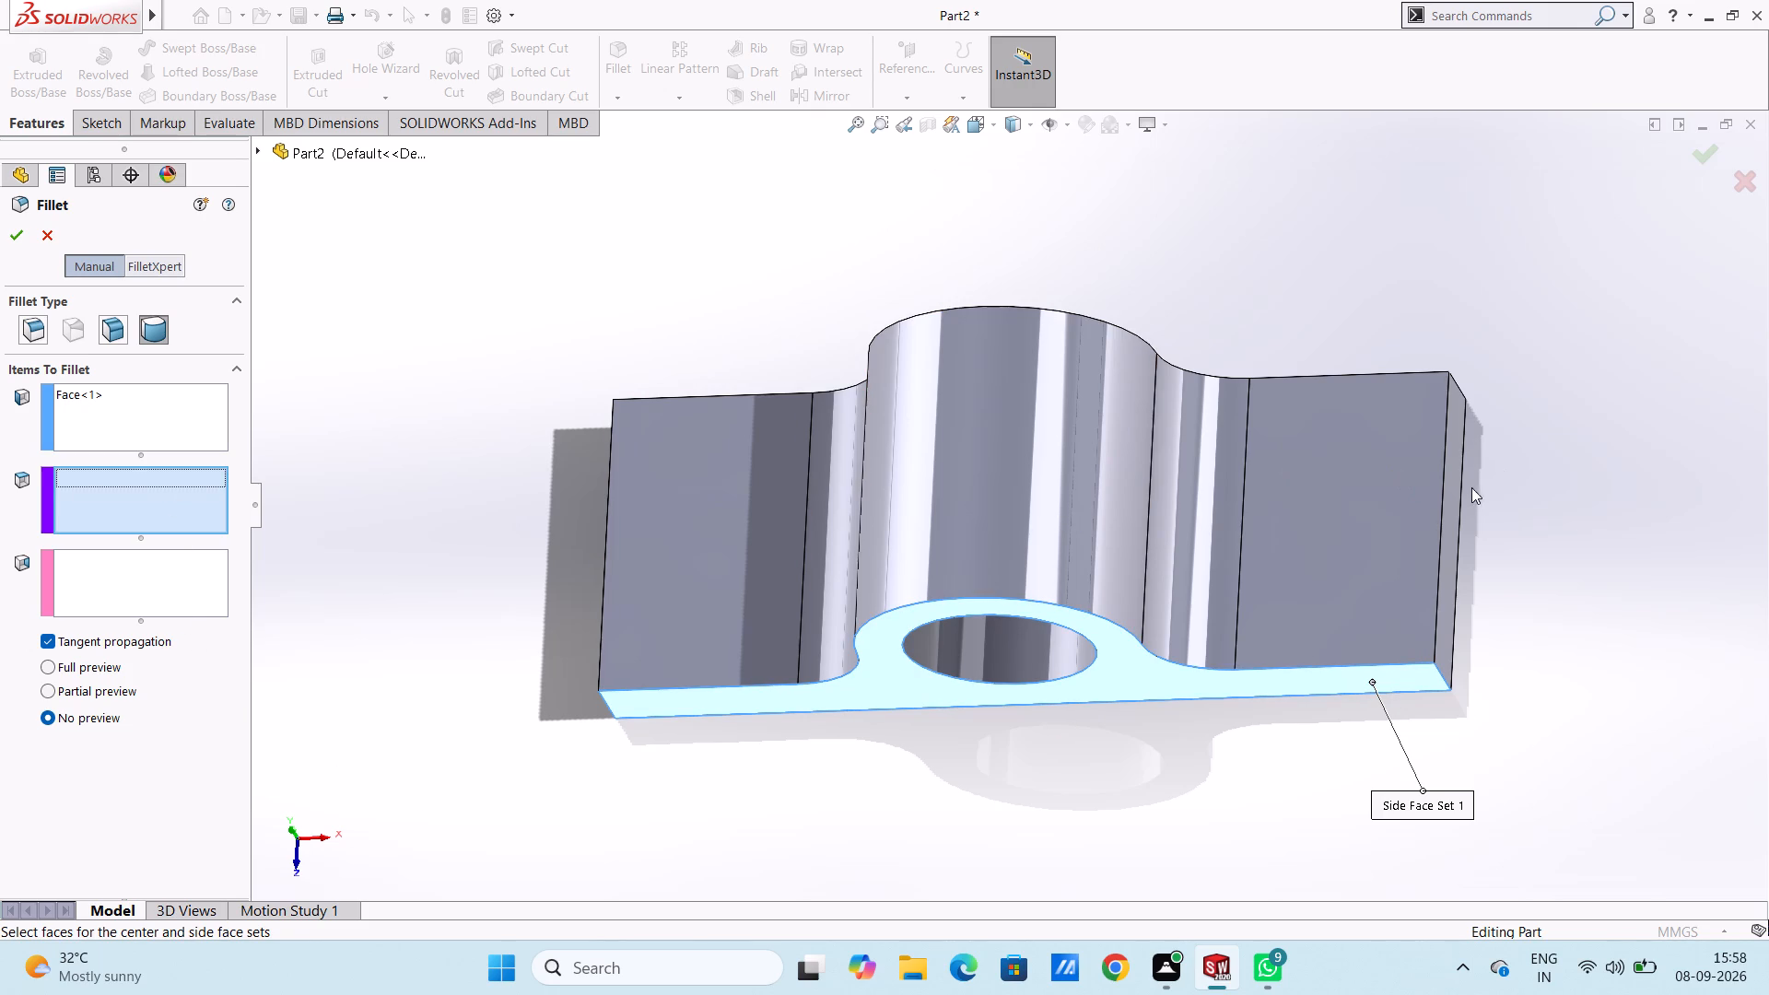
{"action": "left_click", "coordinate": [1450, 494]}
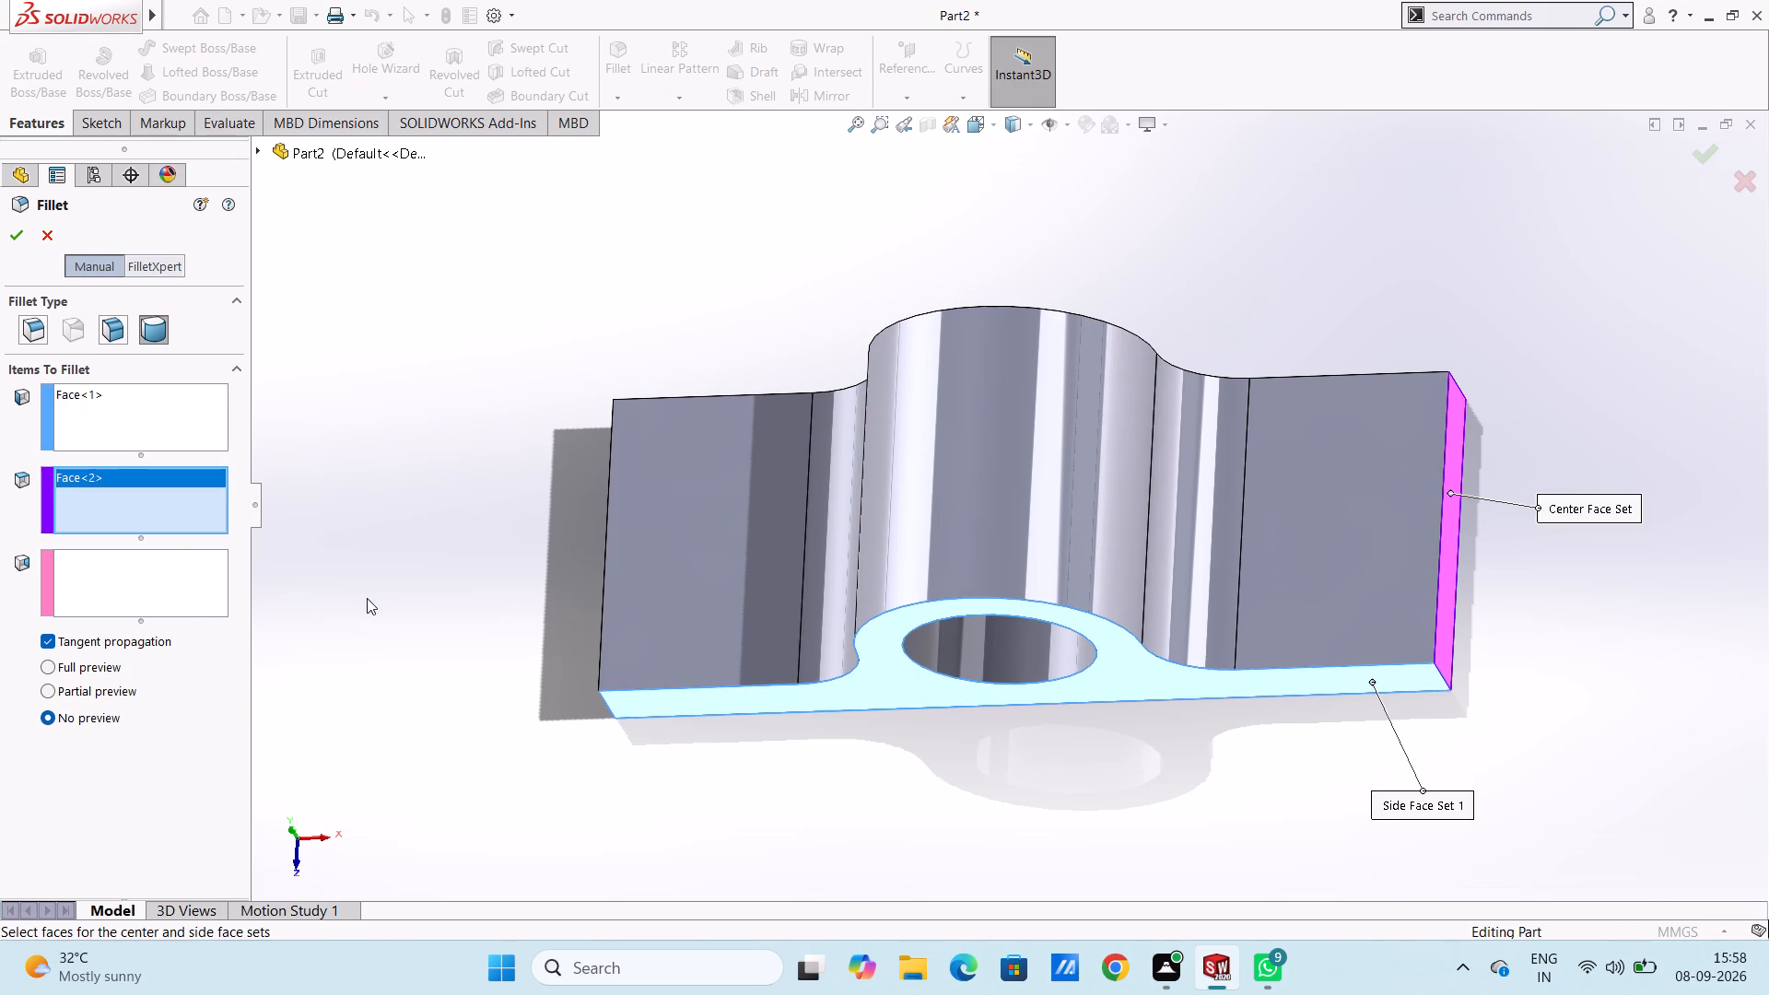
{"action": "left_click", "coordinate": [127, 571]}
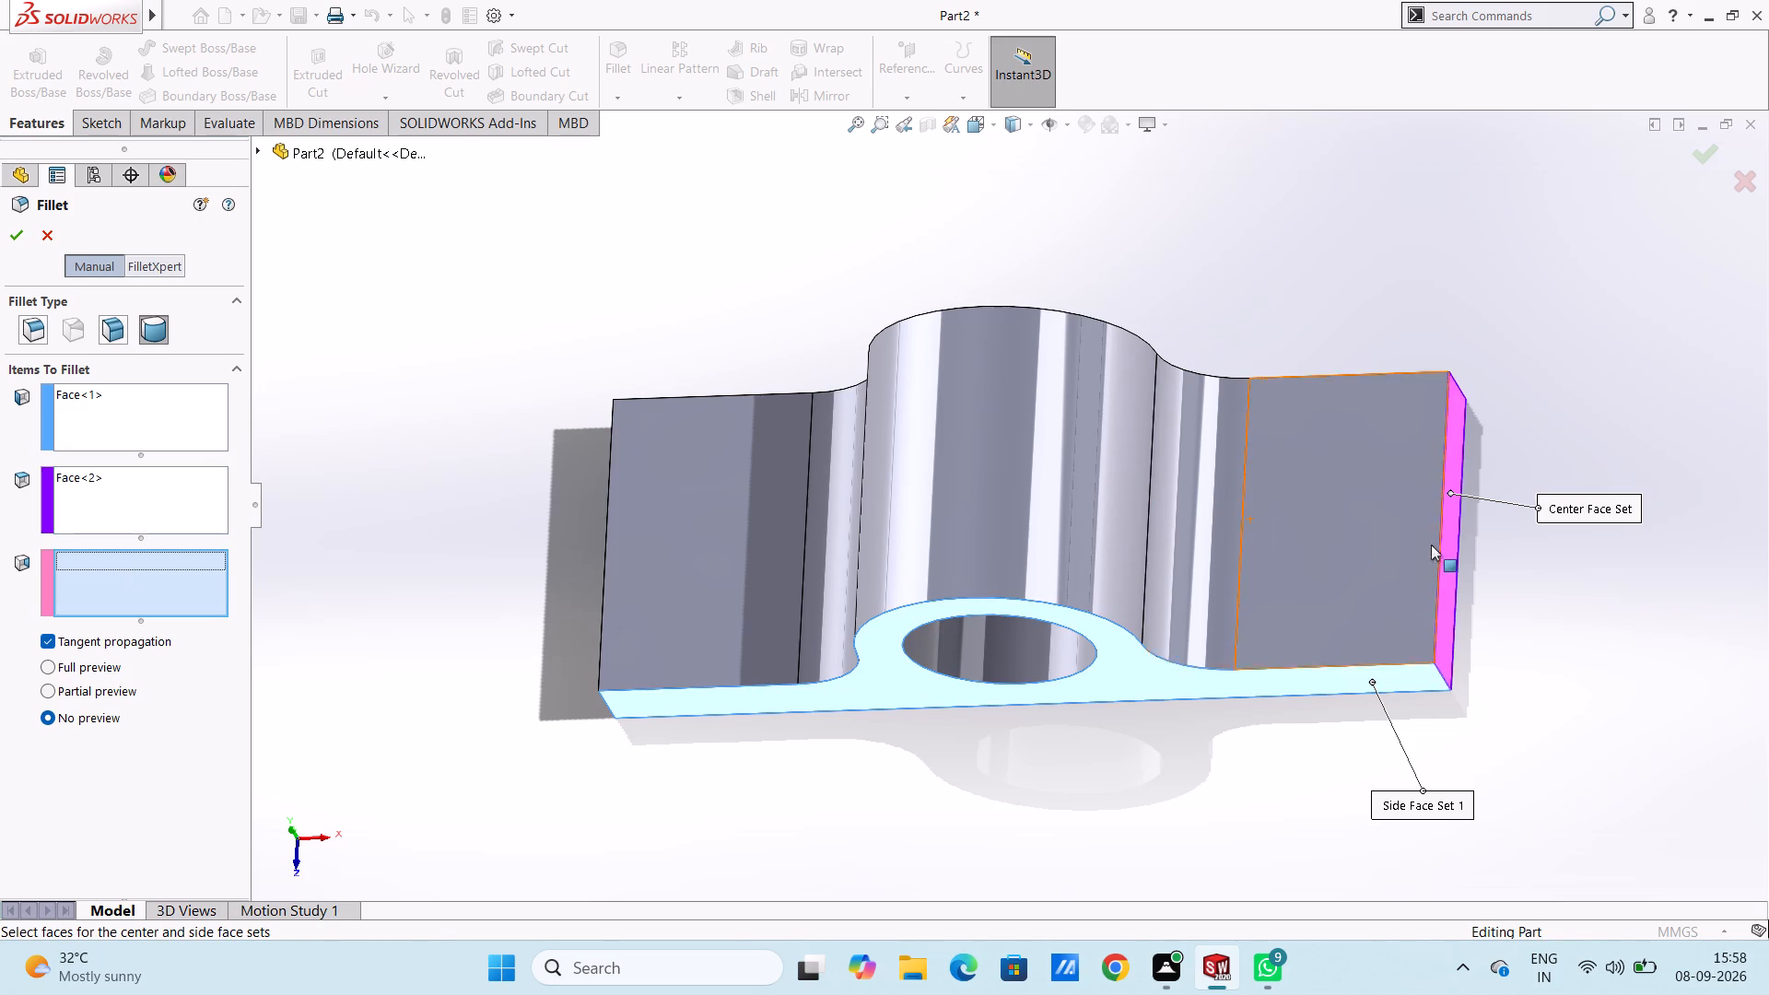
{"action": "right_click", "coordinate": [1592, 587]}
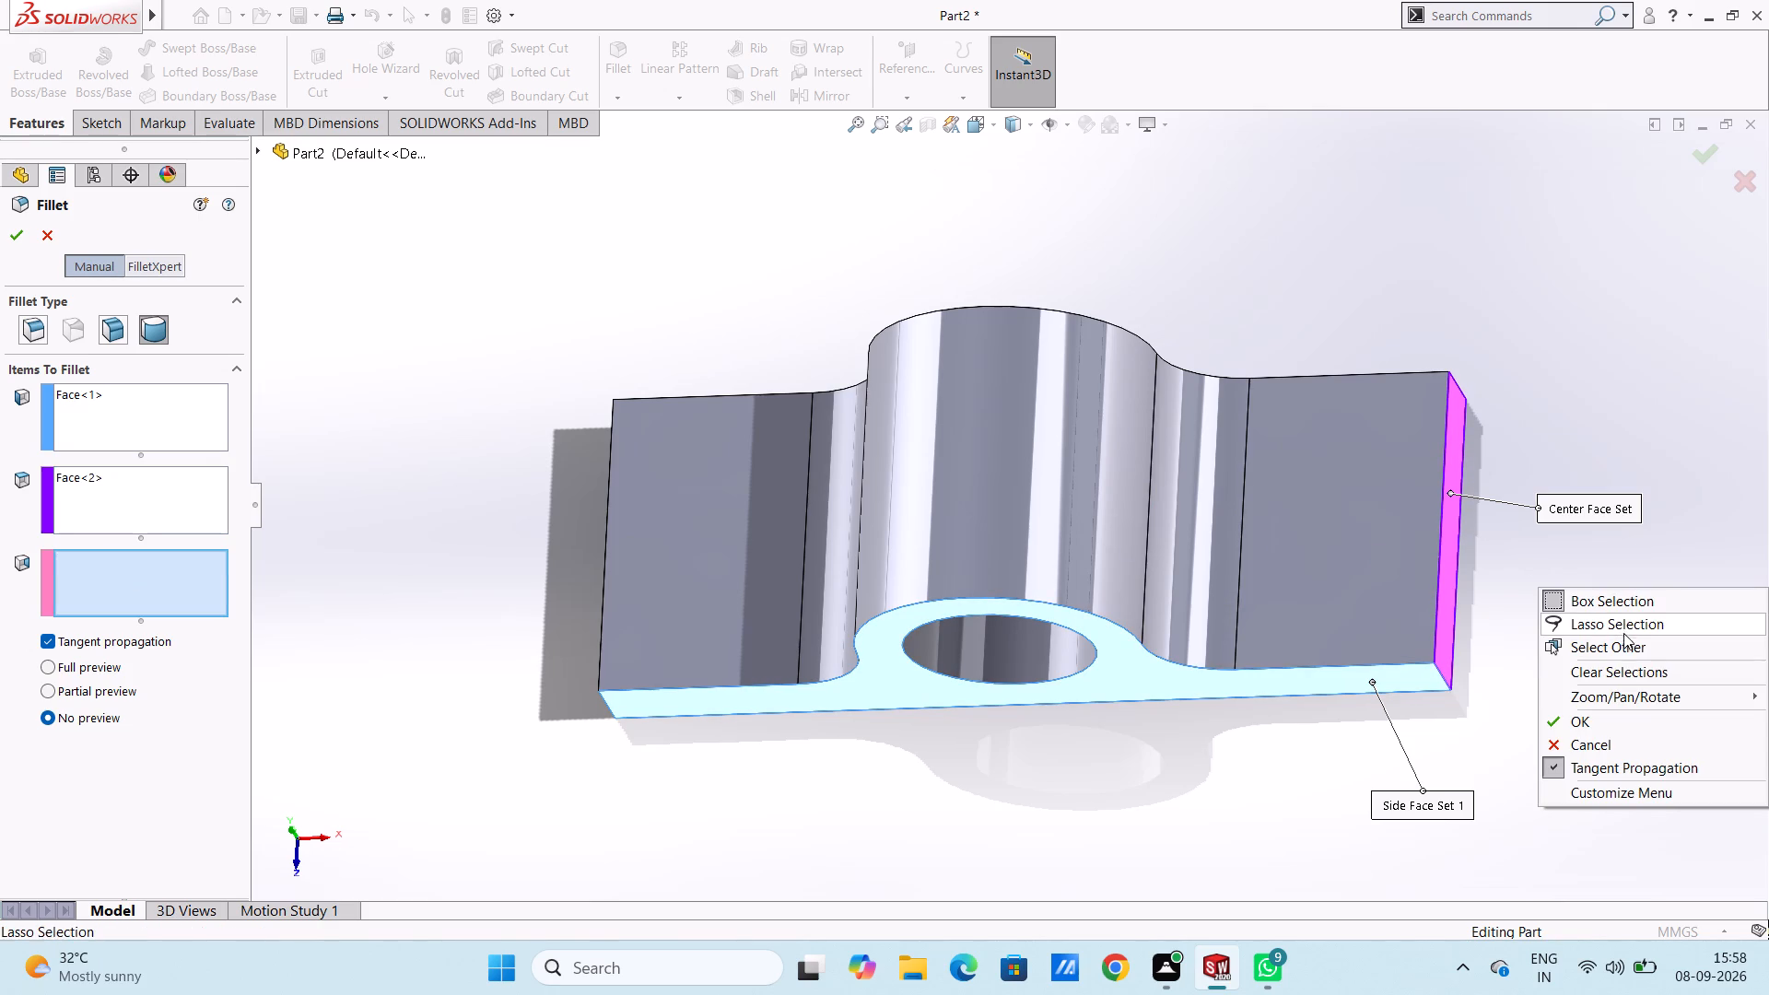
{"action": "left_click", "coordinate": [1632, 695]}
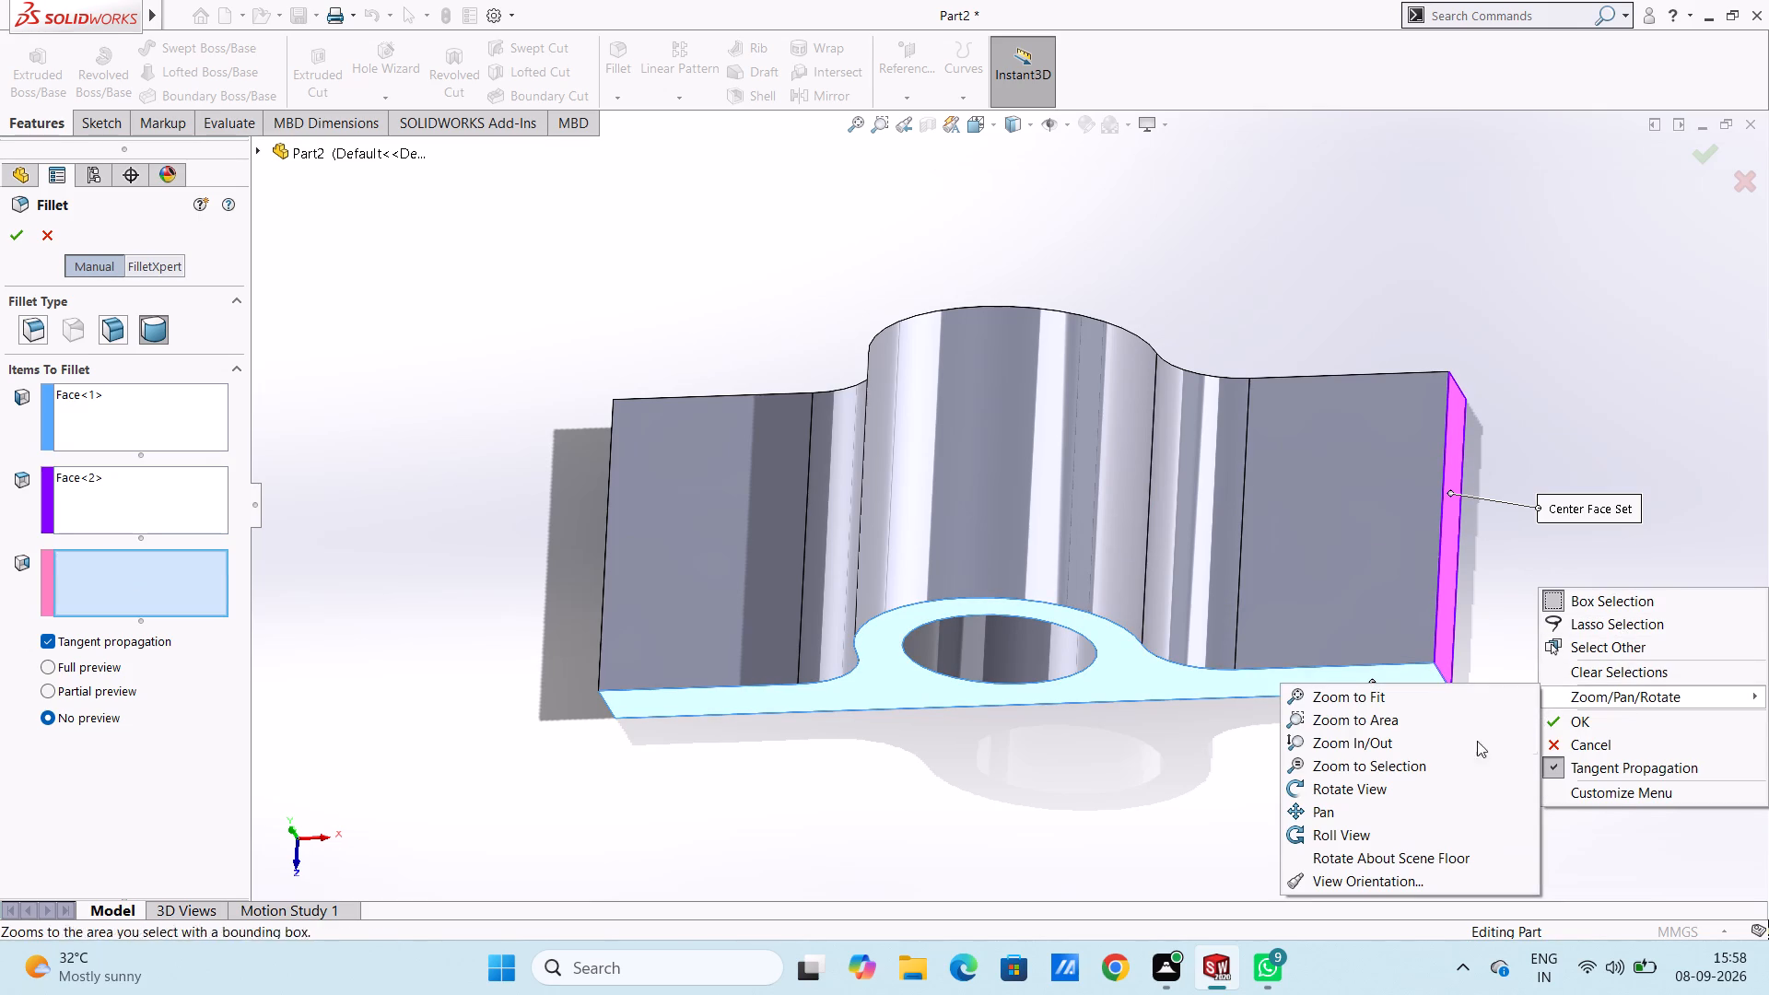
{"action": "left_click", "coordinate": [1414, 784]}
{"action": "left_click_drag", "start_coordinate": [1599, 617], "coordinate": [1484, 743]}
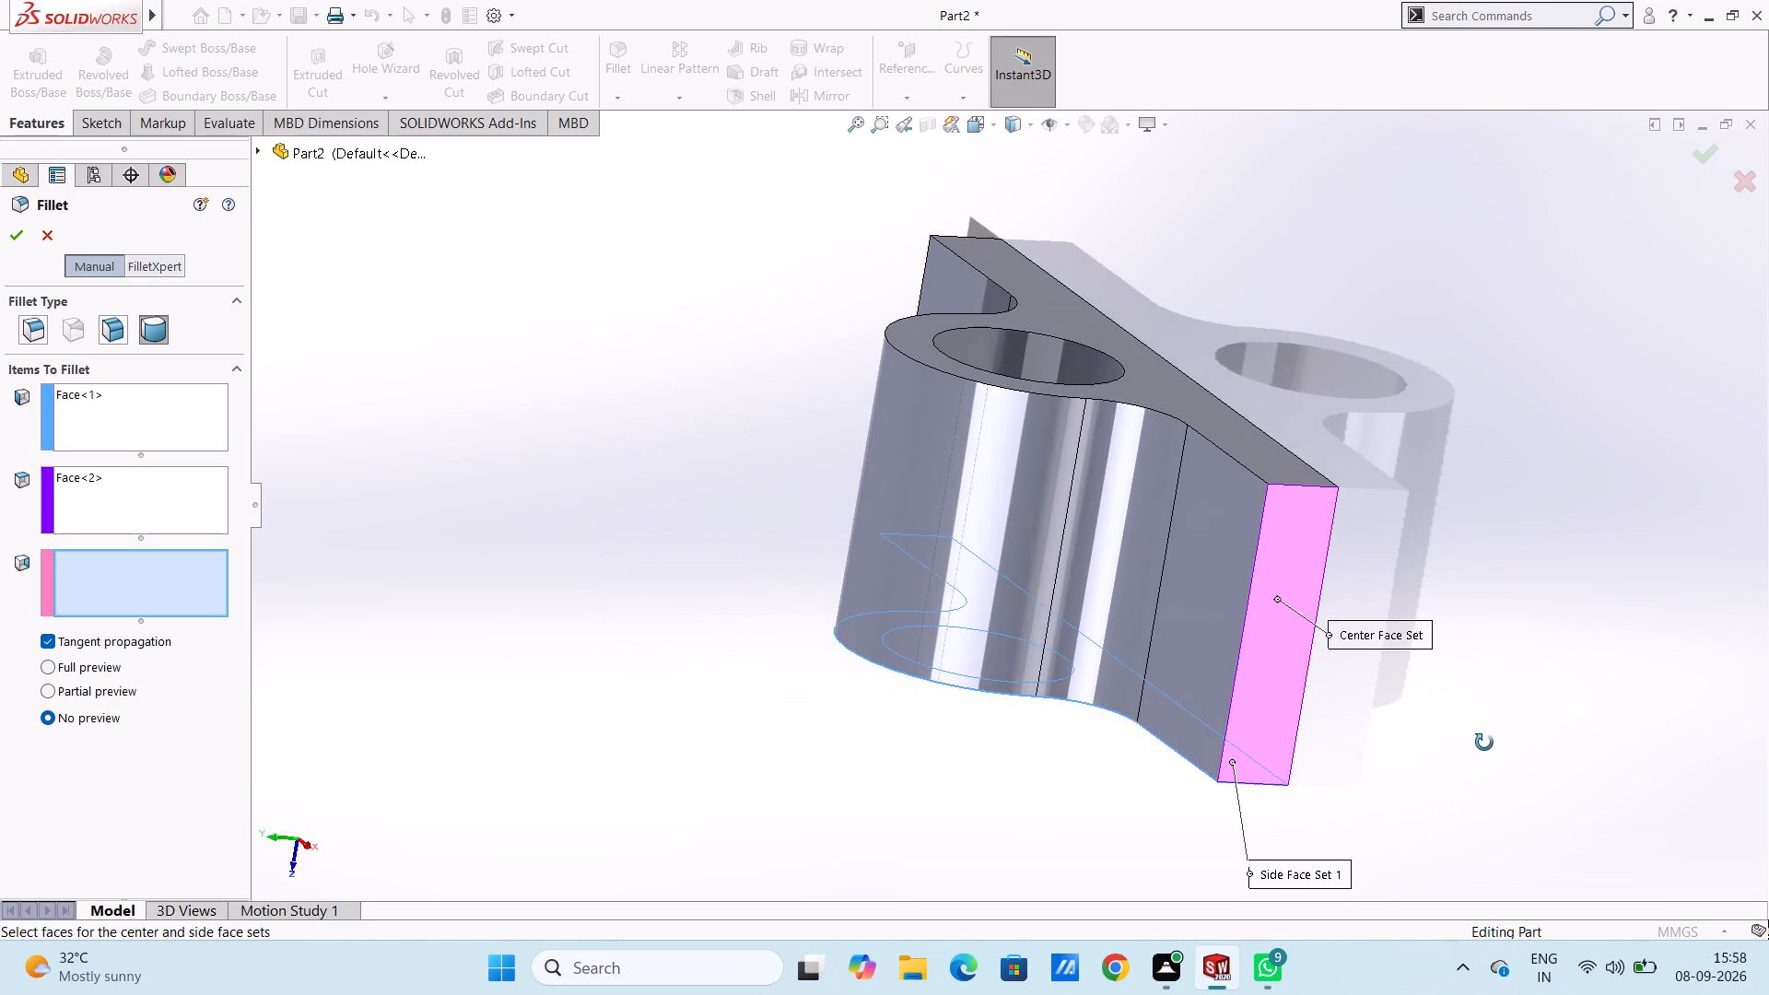
{"action": "left_click_drag", "start_coordinate": [1484, 743], "coordinate": [1486, 742]}
{"action": "key", "text": "Escape"}
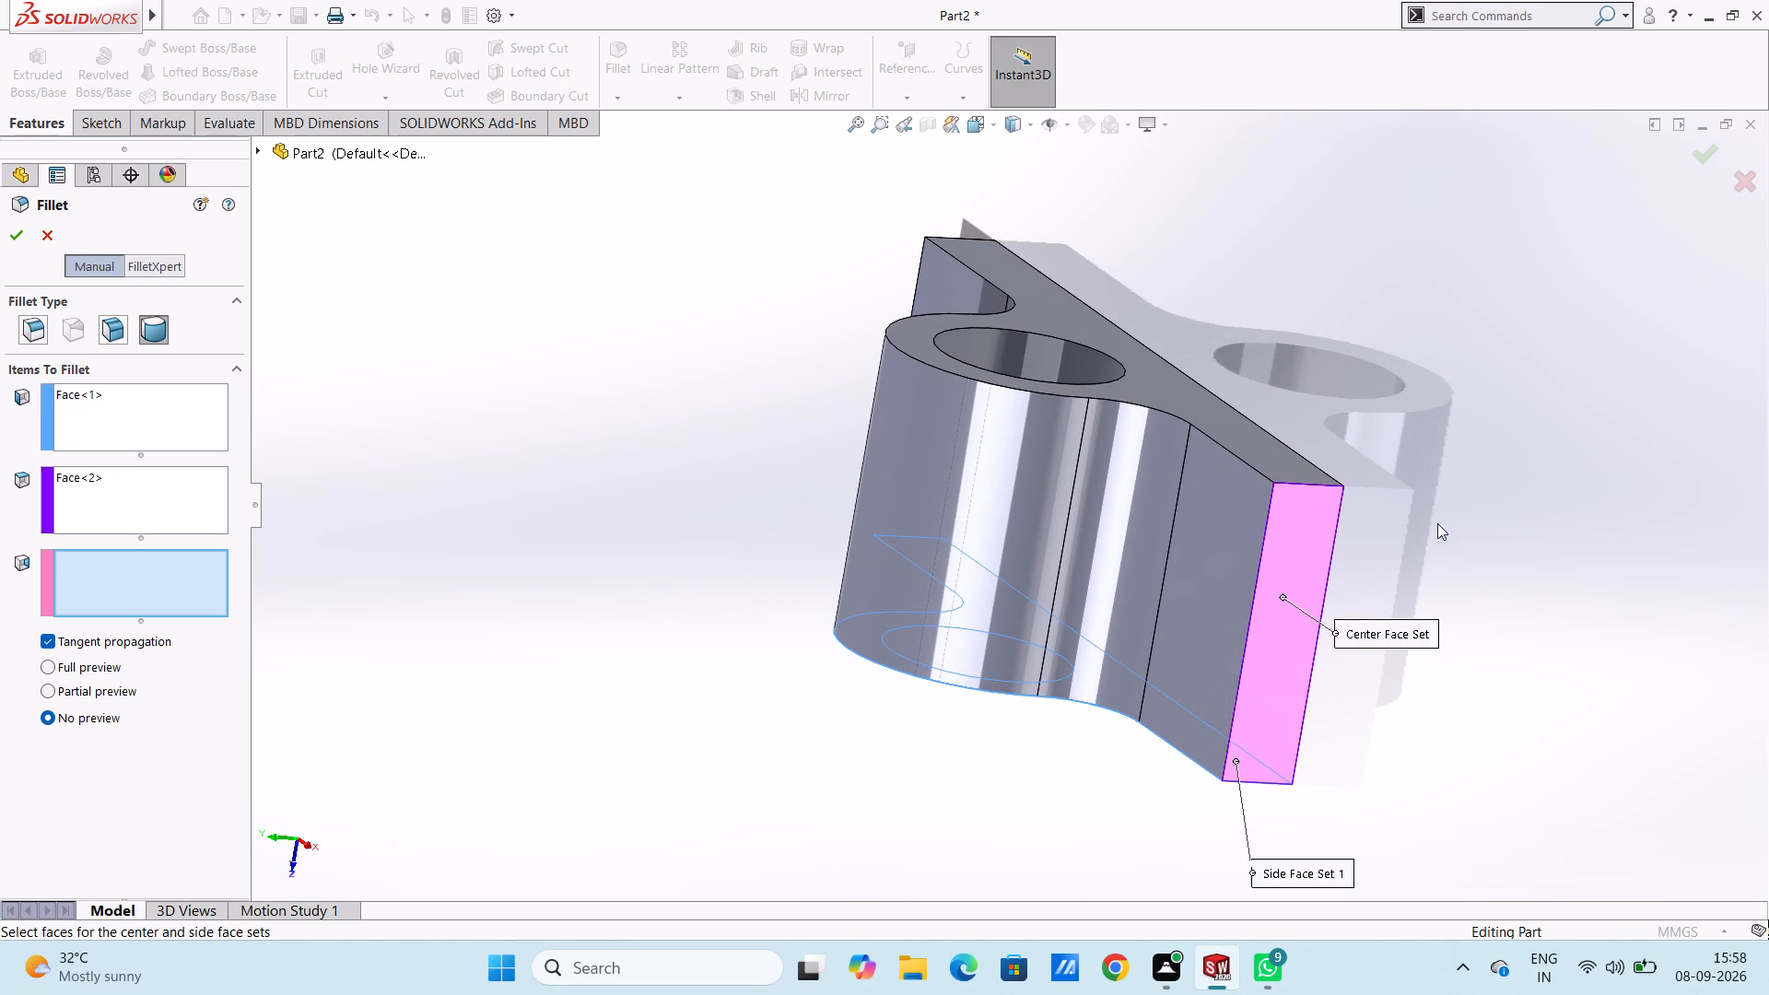
{"action": "left_click", "coordinate": [1281, 464]}
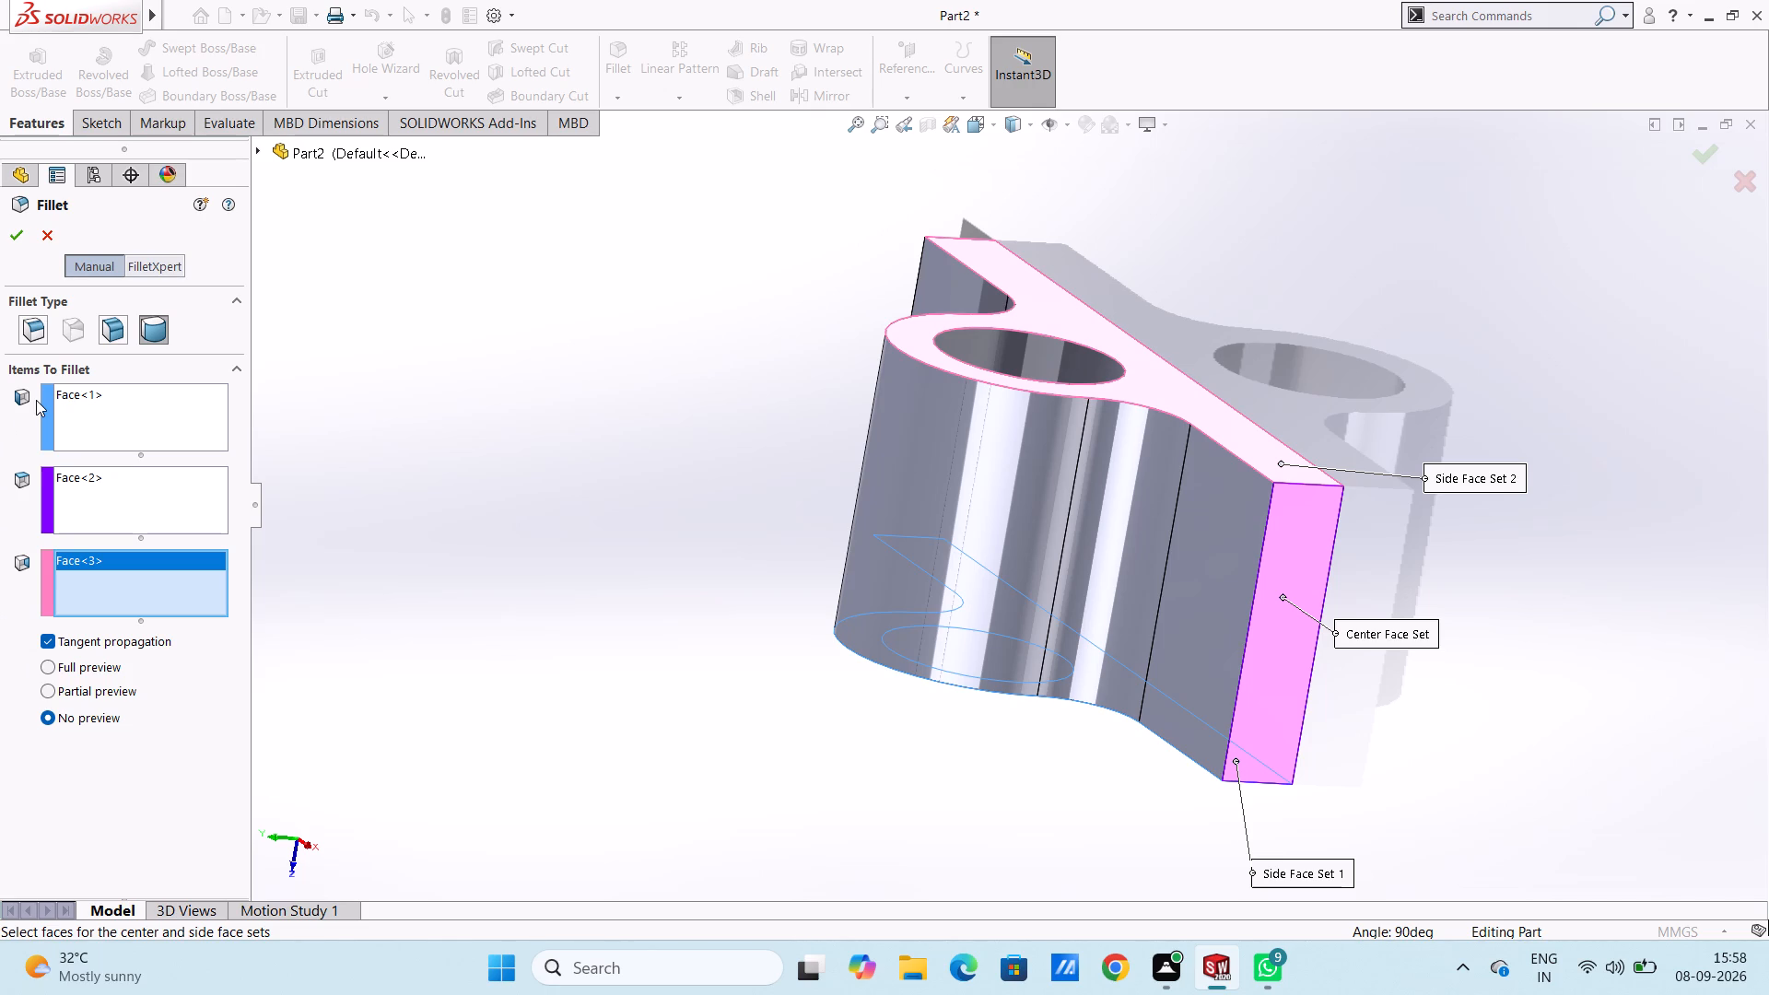
{"action": "left_click", "coordinate": [21, 234]}
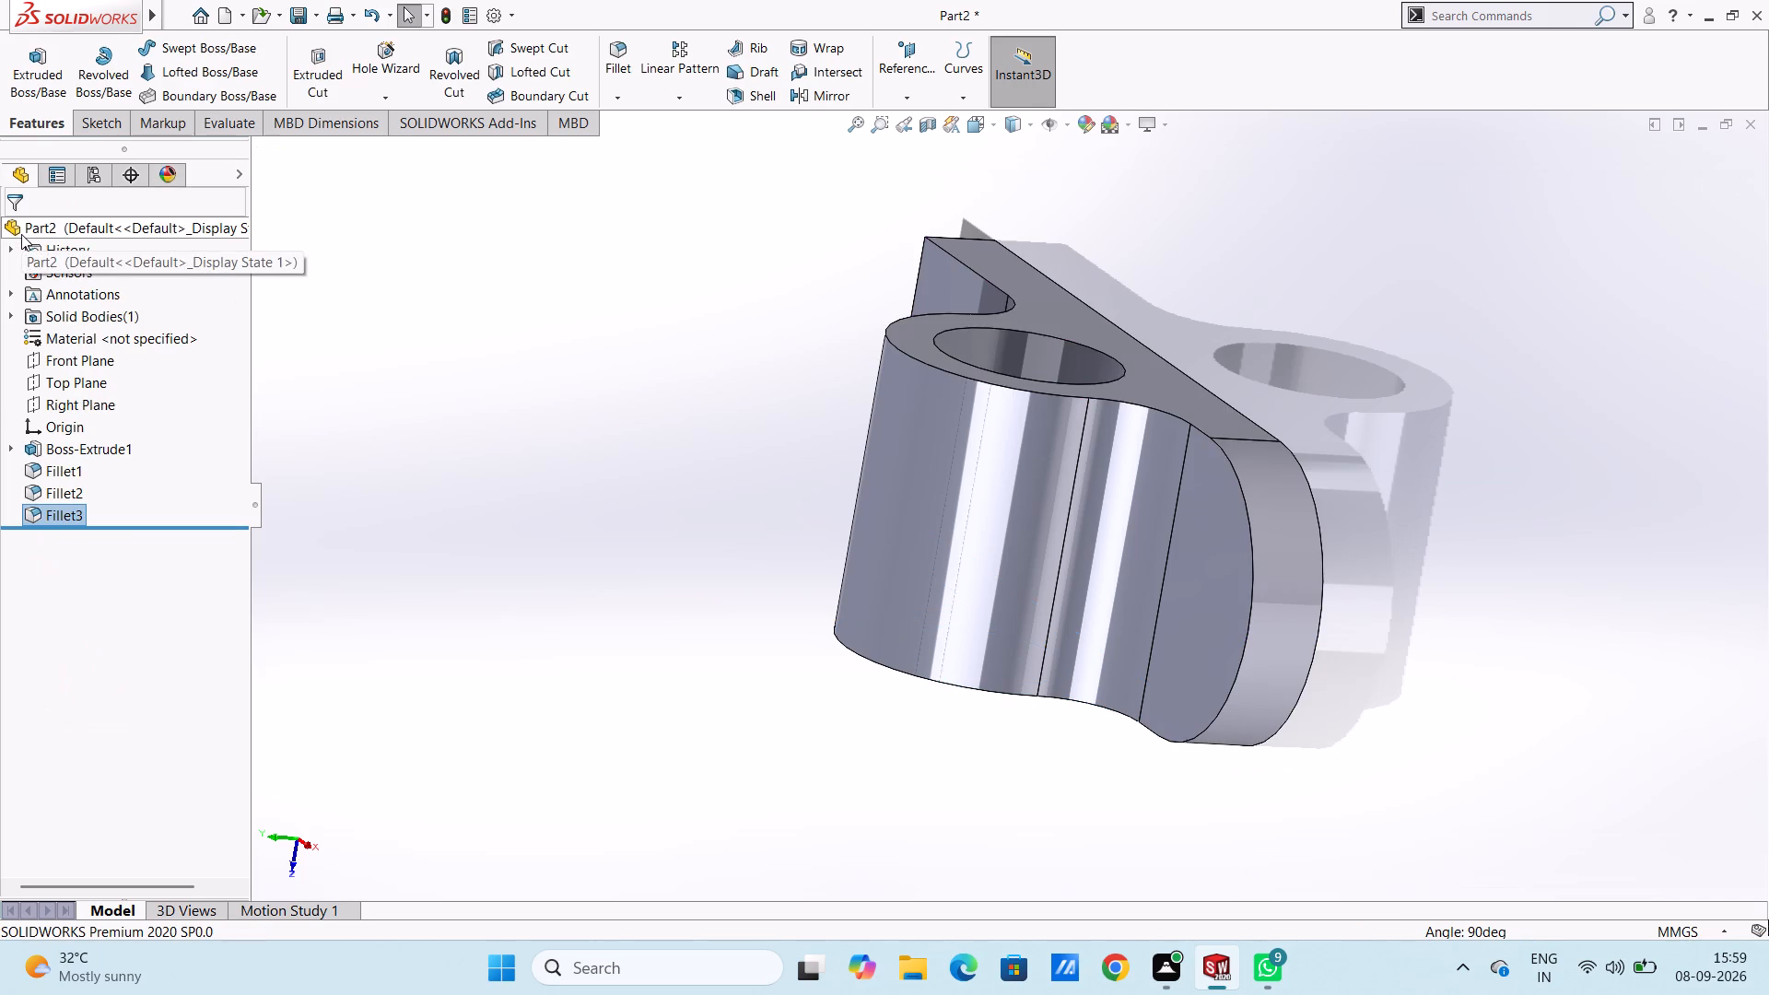
{"action": "left_click", "coordinate": [526, 404]}
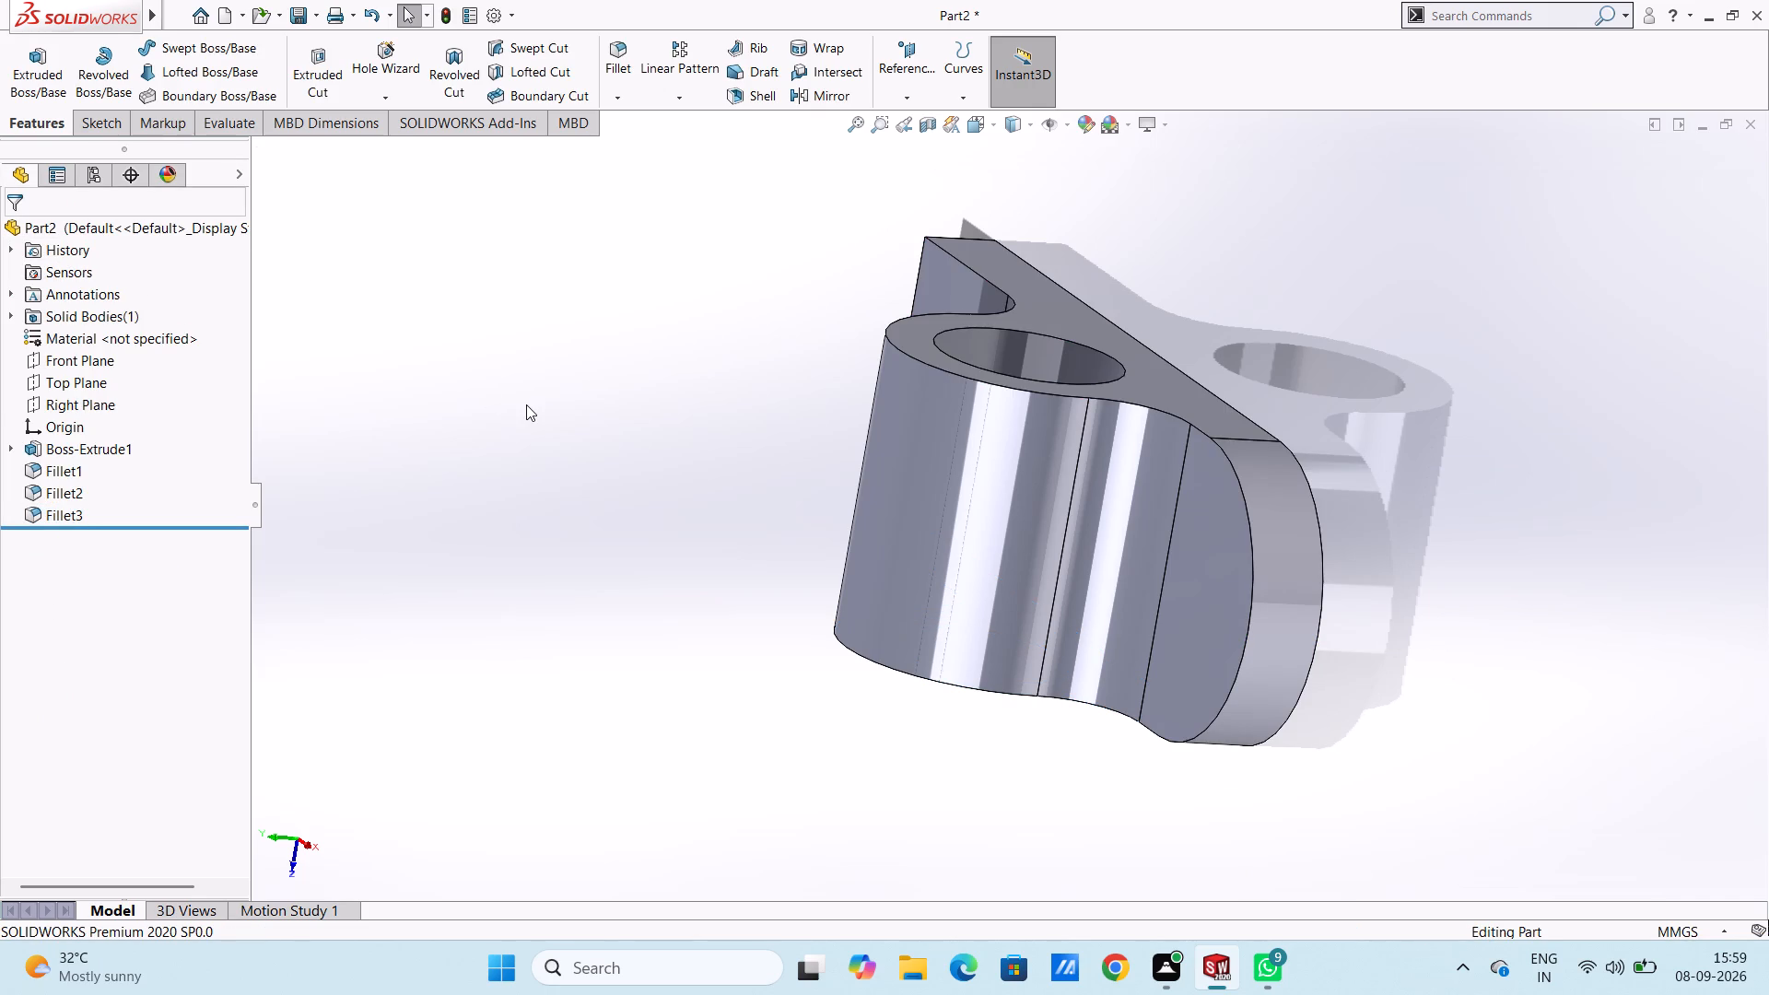
Round the left base end with a full round fillet, with the end face as centre and the back and front faces as sides.
{"action": "key", "text": "ctrl+4"}
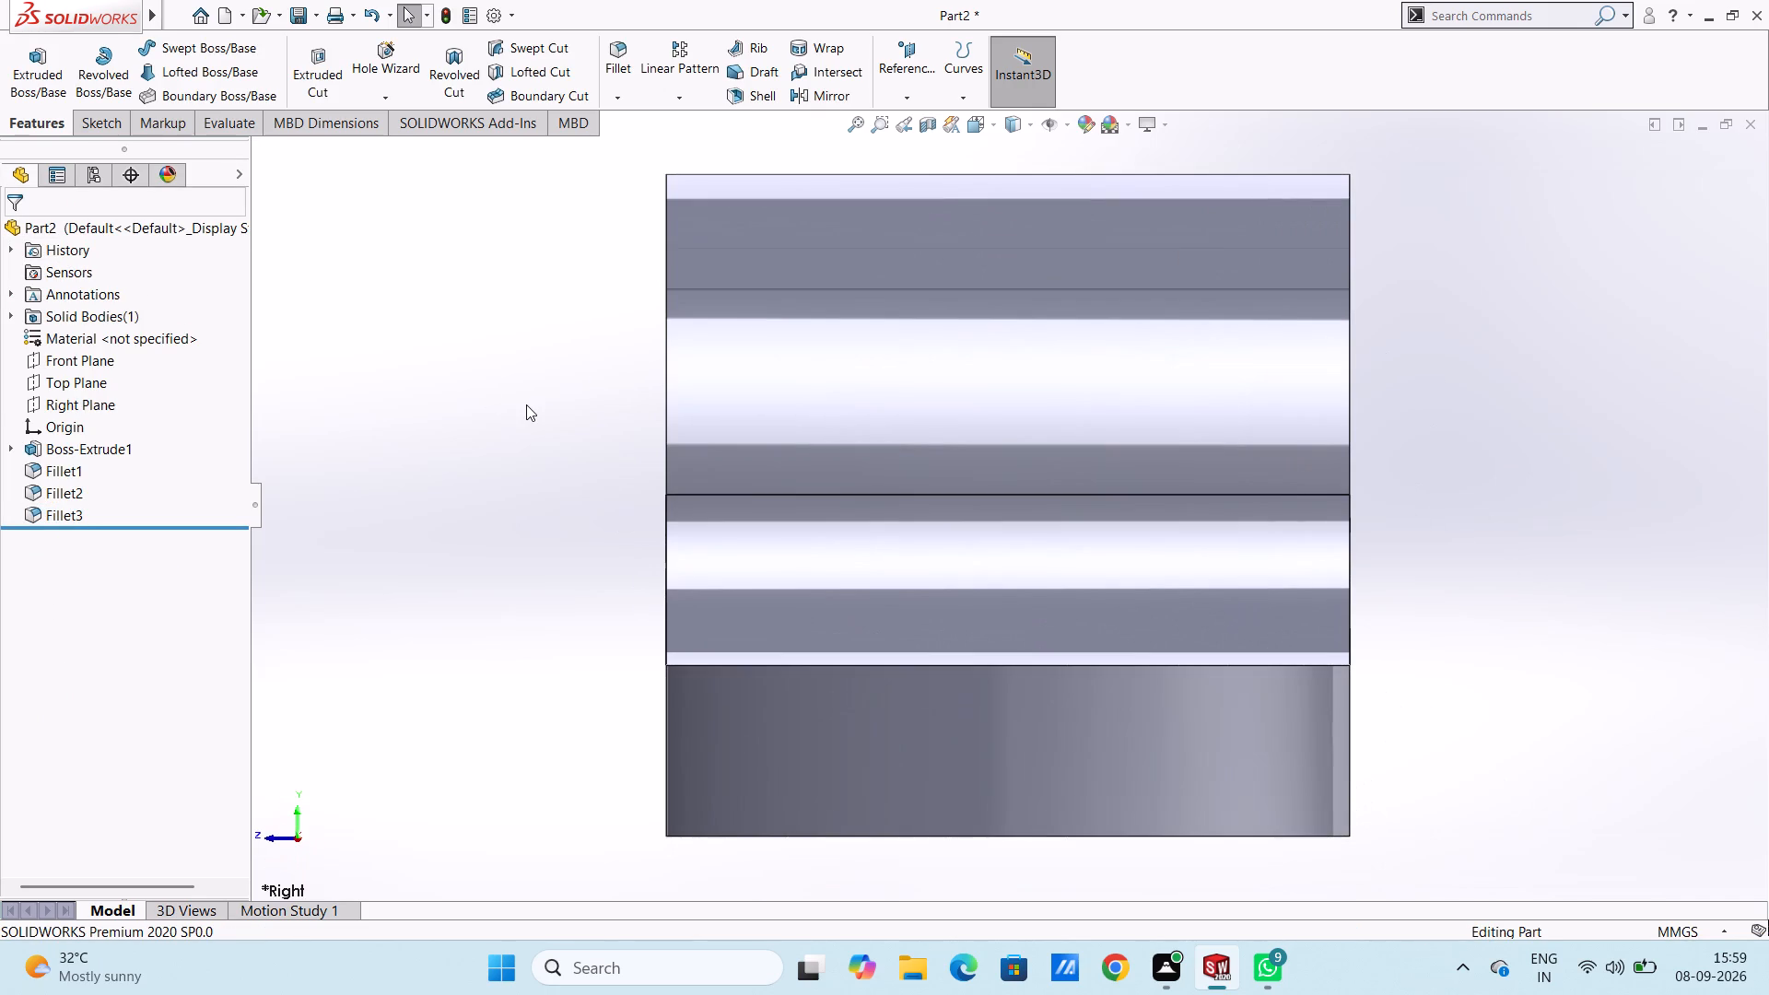
{"action": "key", "text": "ctrl+3"}
{"action": "key", "text": "ctrl+5"}
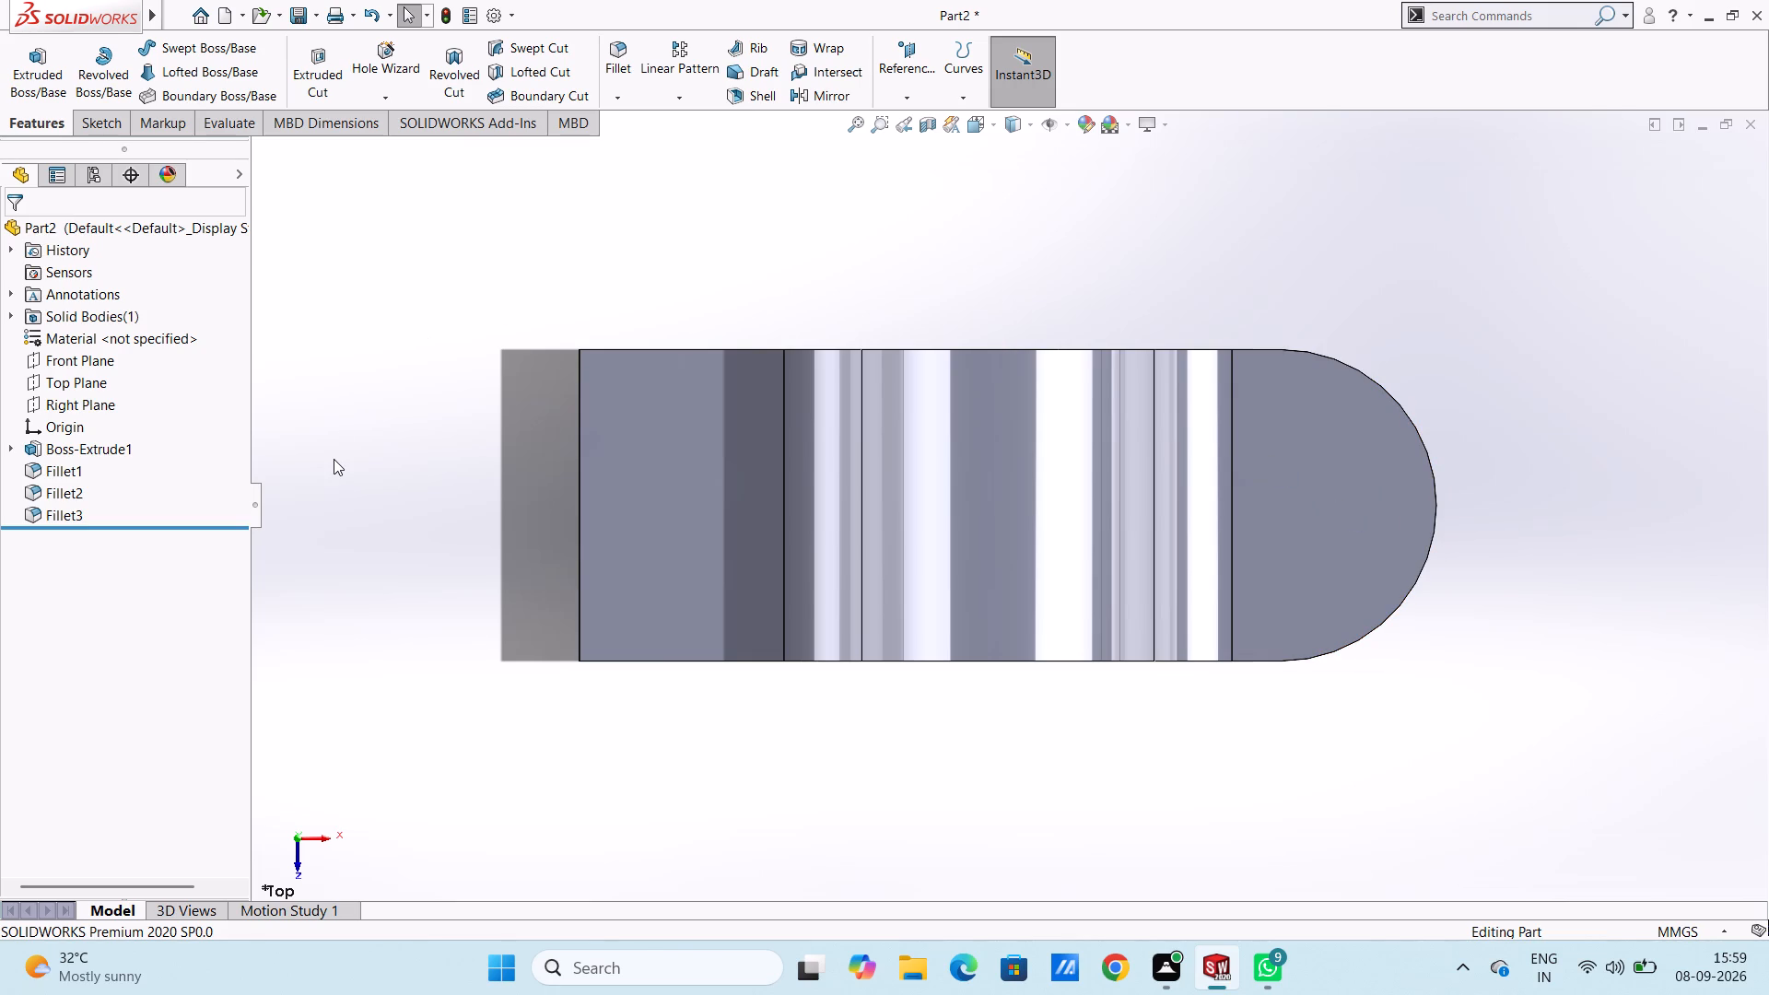
{"action": "left_click", "coordinate": [627, 57]}
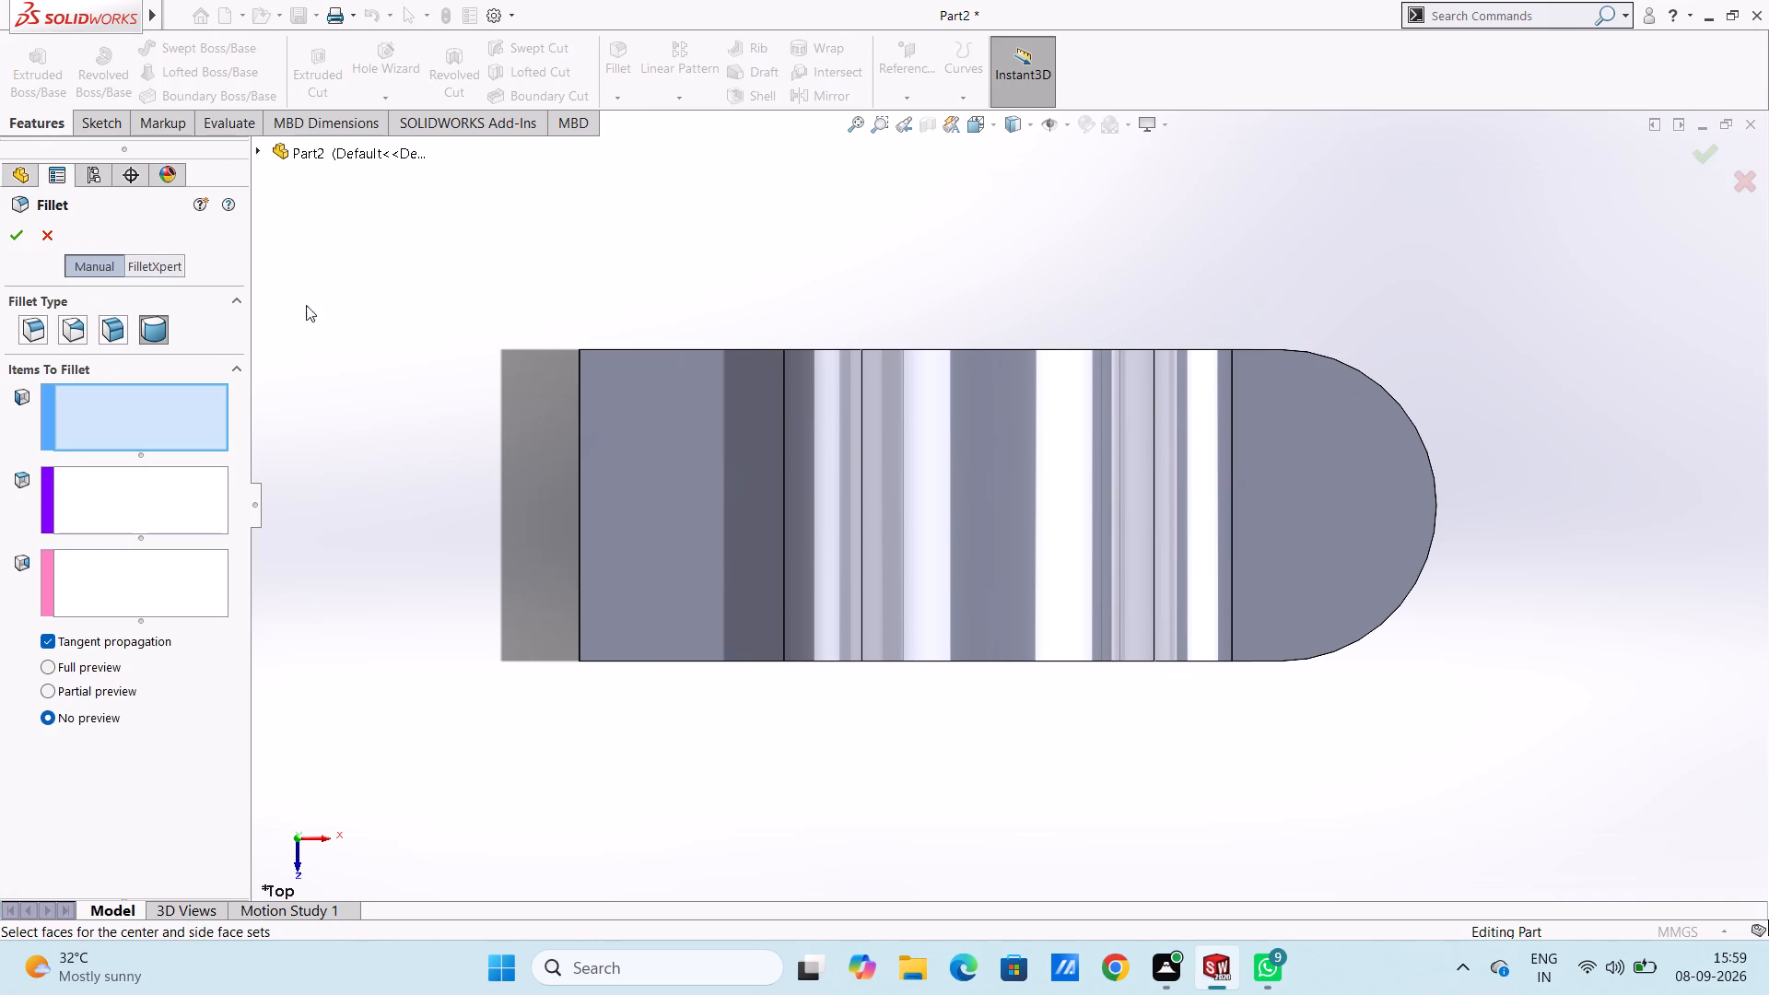
{"action": "left_click", "coordinate": [154, 328]}
{"action": "left_click", "coordinate": [353, 493]}
{"action": "right_click", "coordinate": [353, 493]}
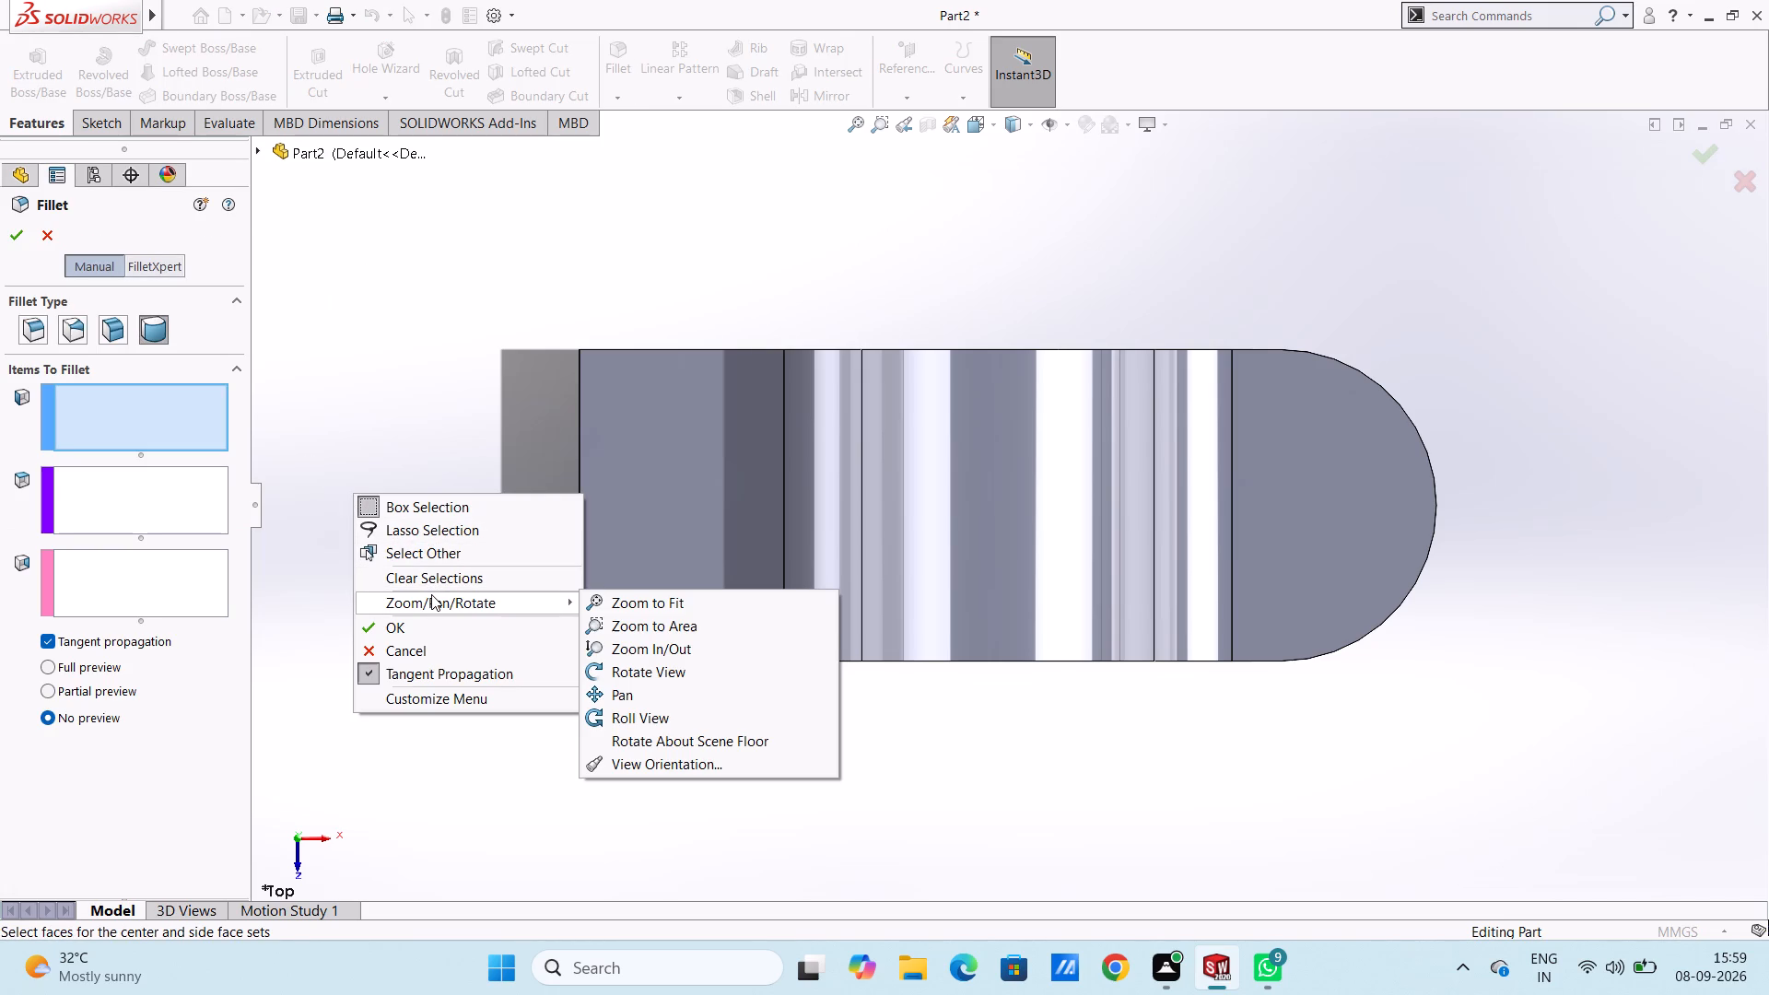
{"action": "left_click", "coordinate": [656, 665]}
{"action": "left_click_drag", "start_coordinate": [456, 533], "coordinate": [612, 585]}
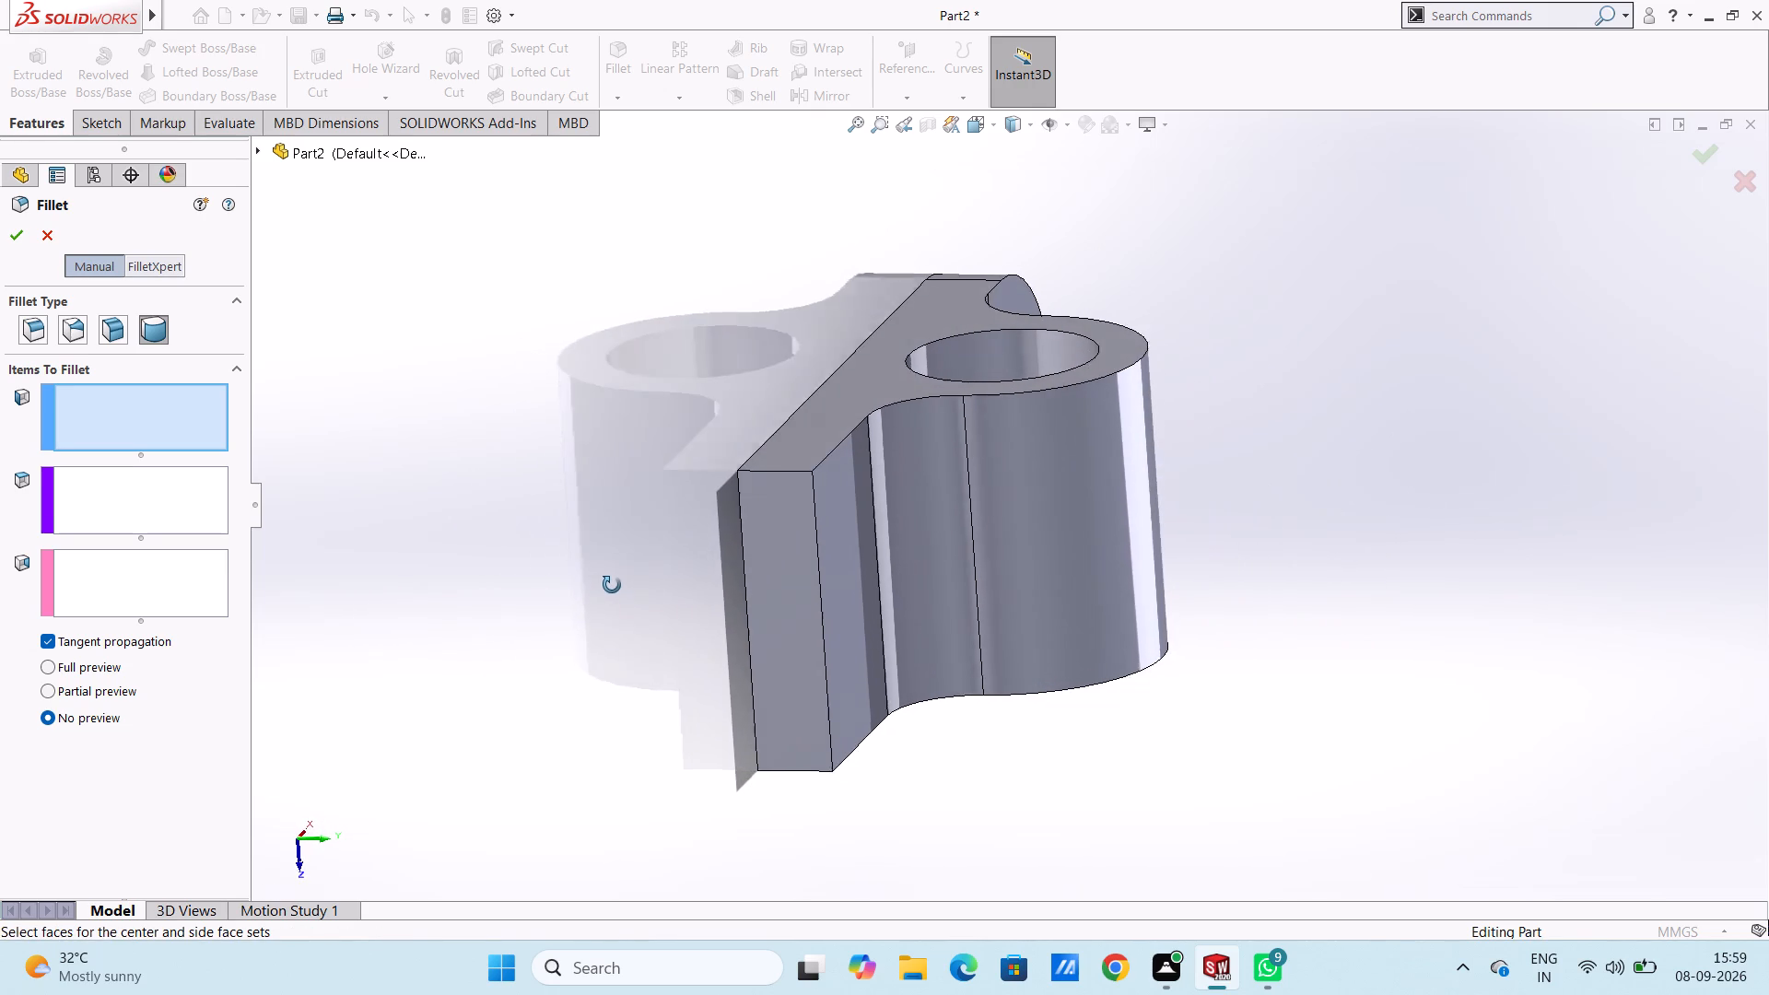
{"action": "left_click_drag", "start_coordinate": [612, 585], "coordinate": [610, 590]}
{"action": "key", "text": "Escape"}
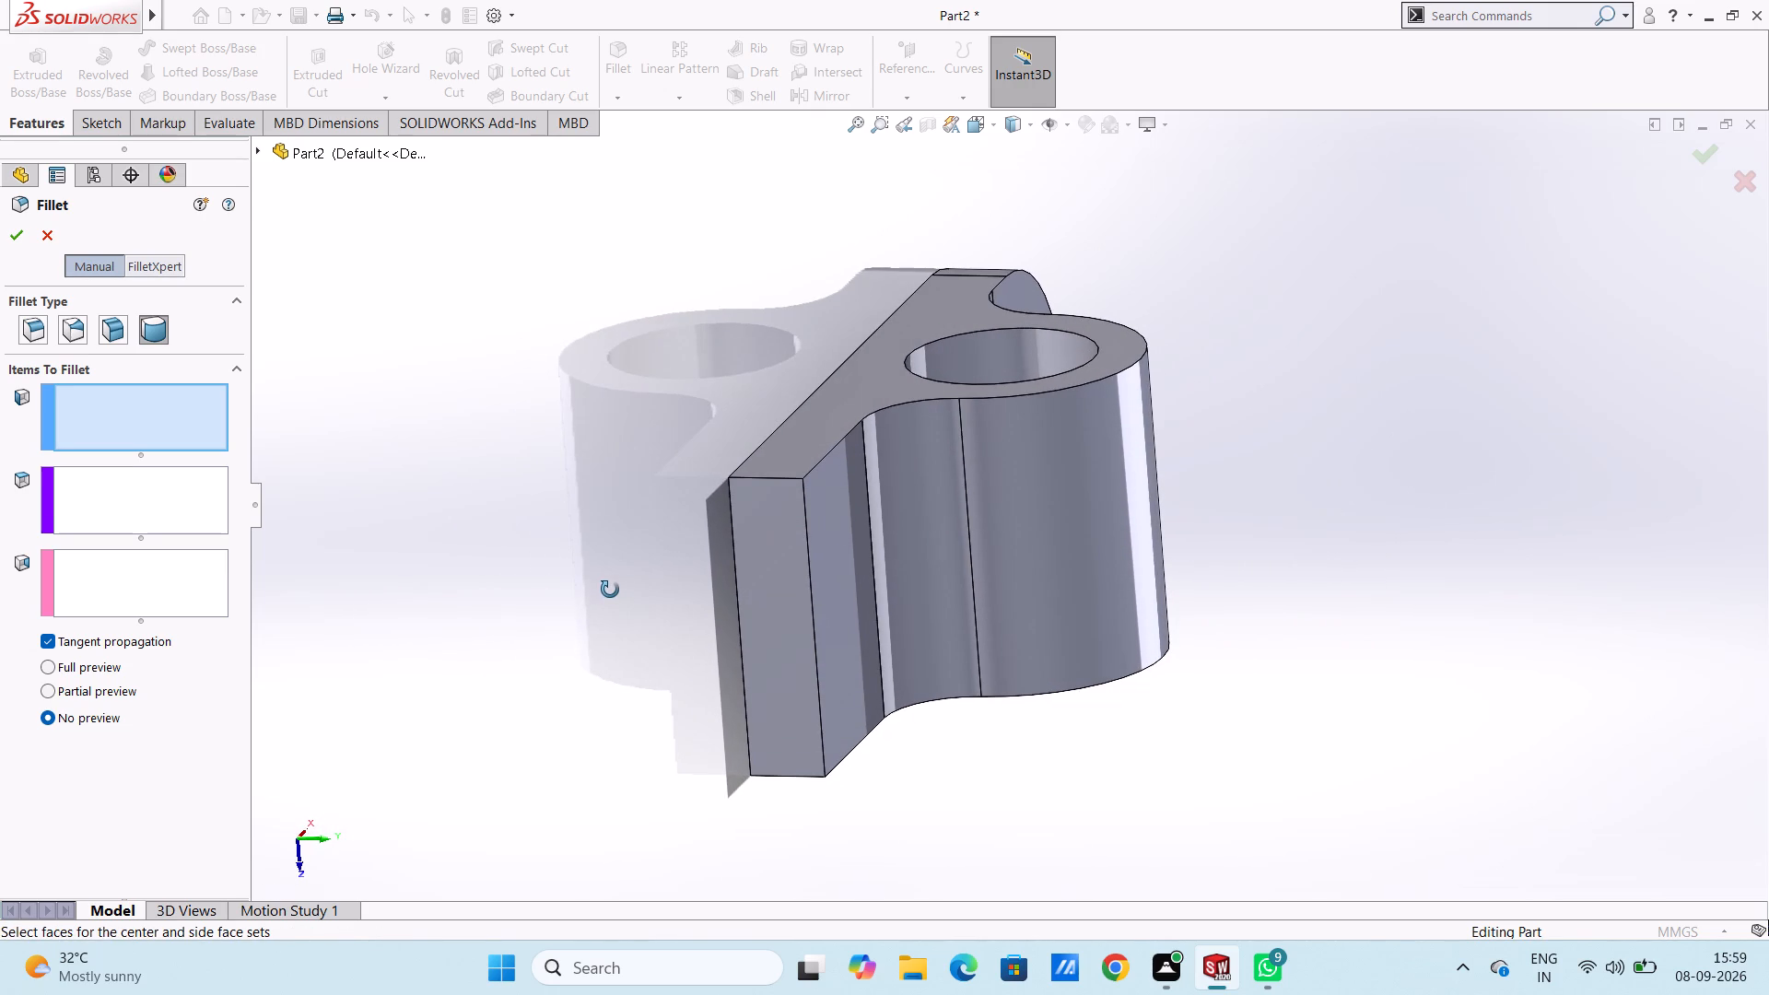
{"action": "left_click", "coordinate": [774, 450]}
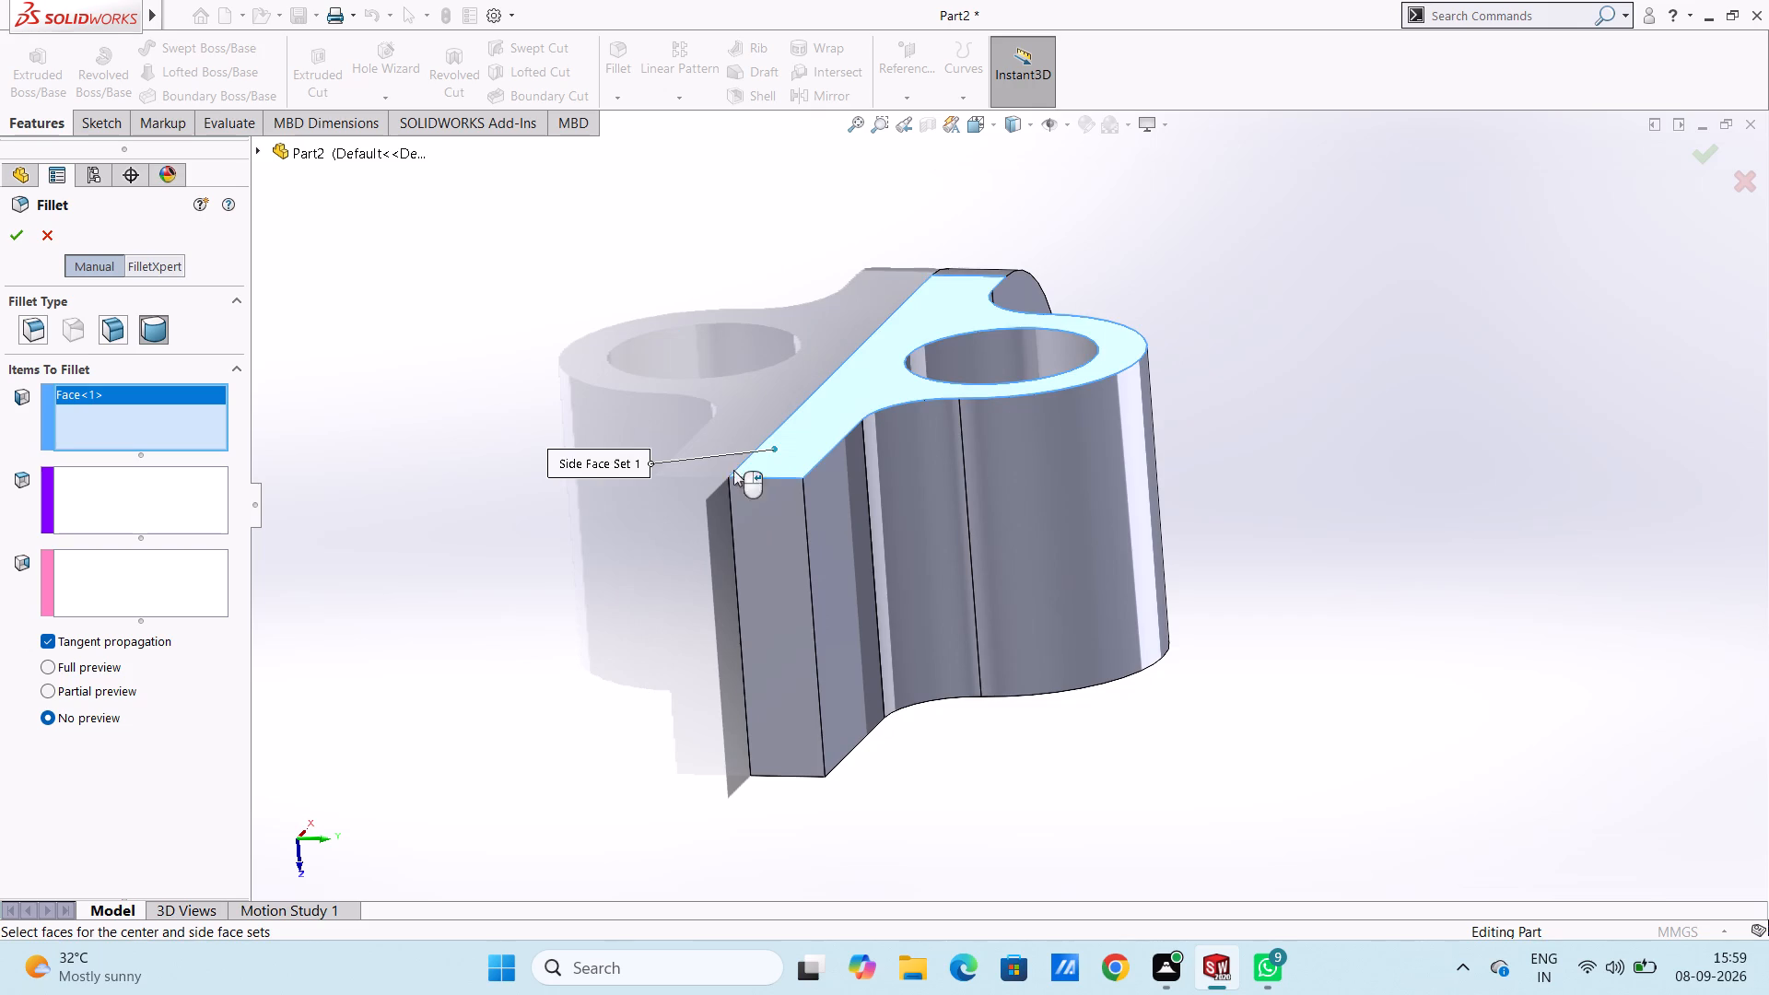
{"action": "left_click", "coordinate": [160, 498]}
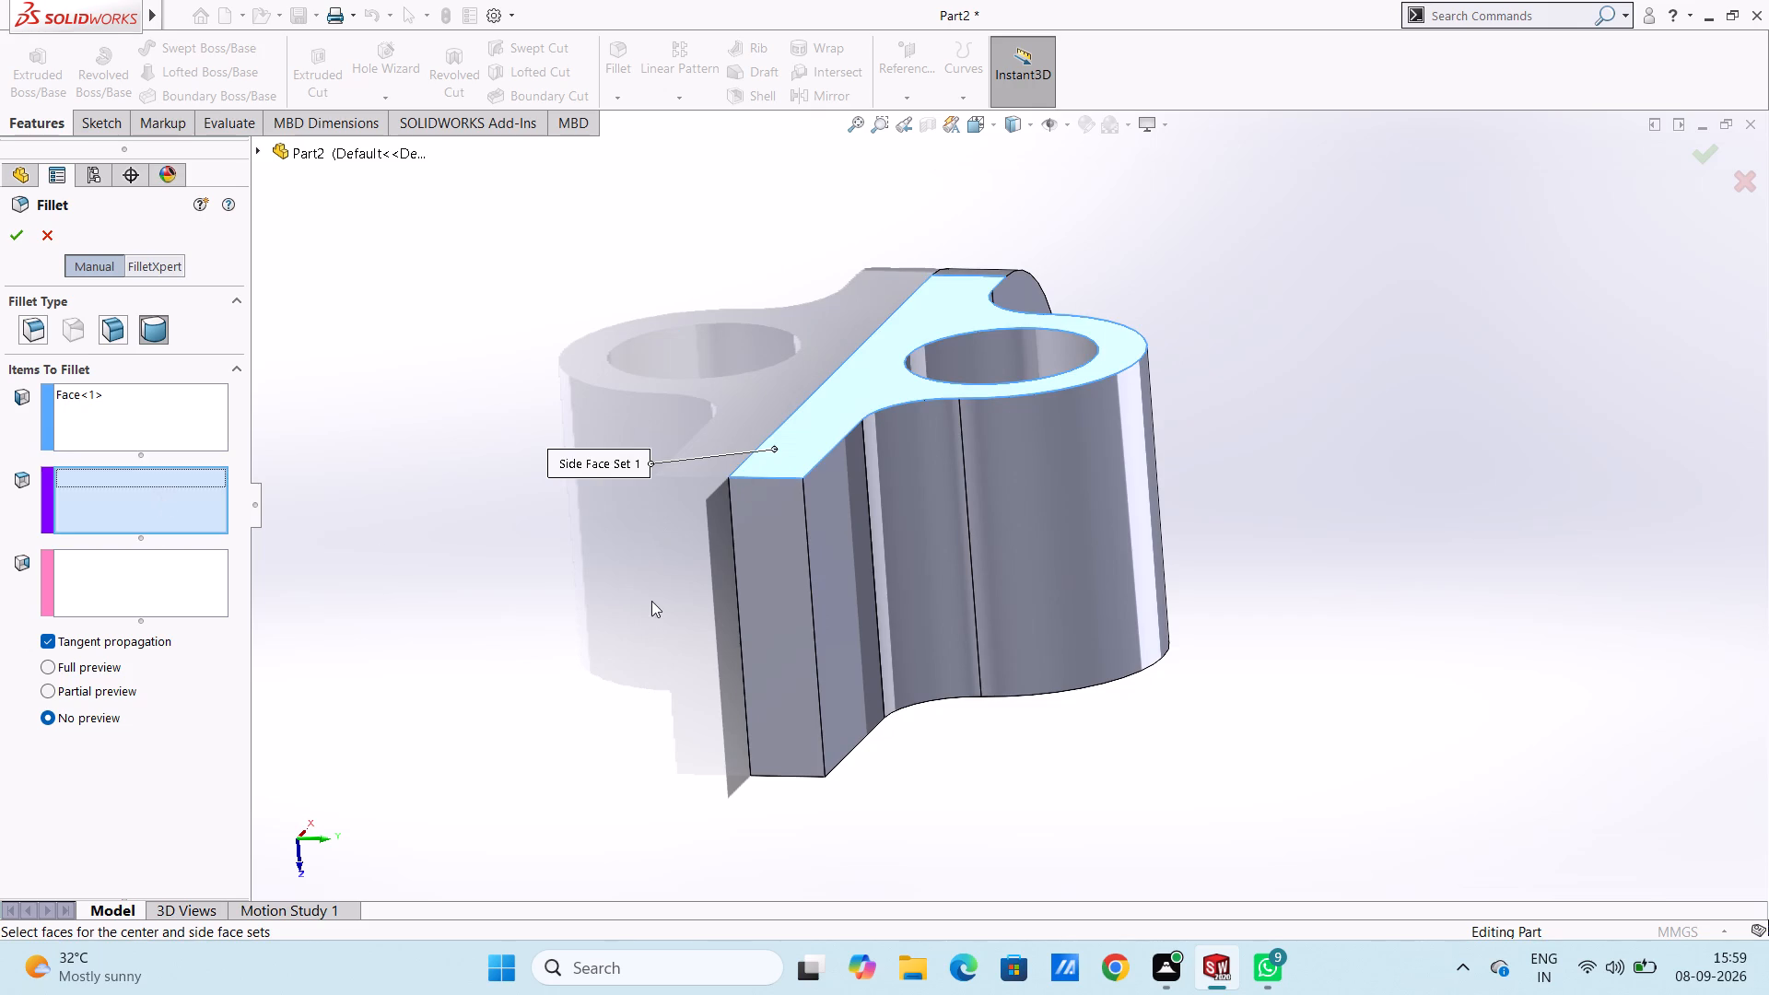
{"action": "left_click", "coordinate": [800, 548]}
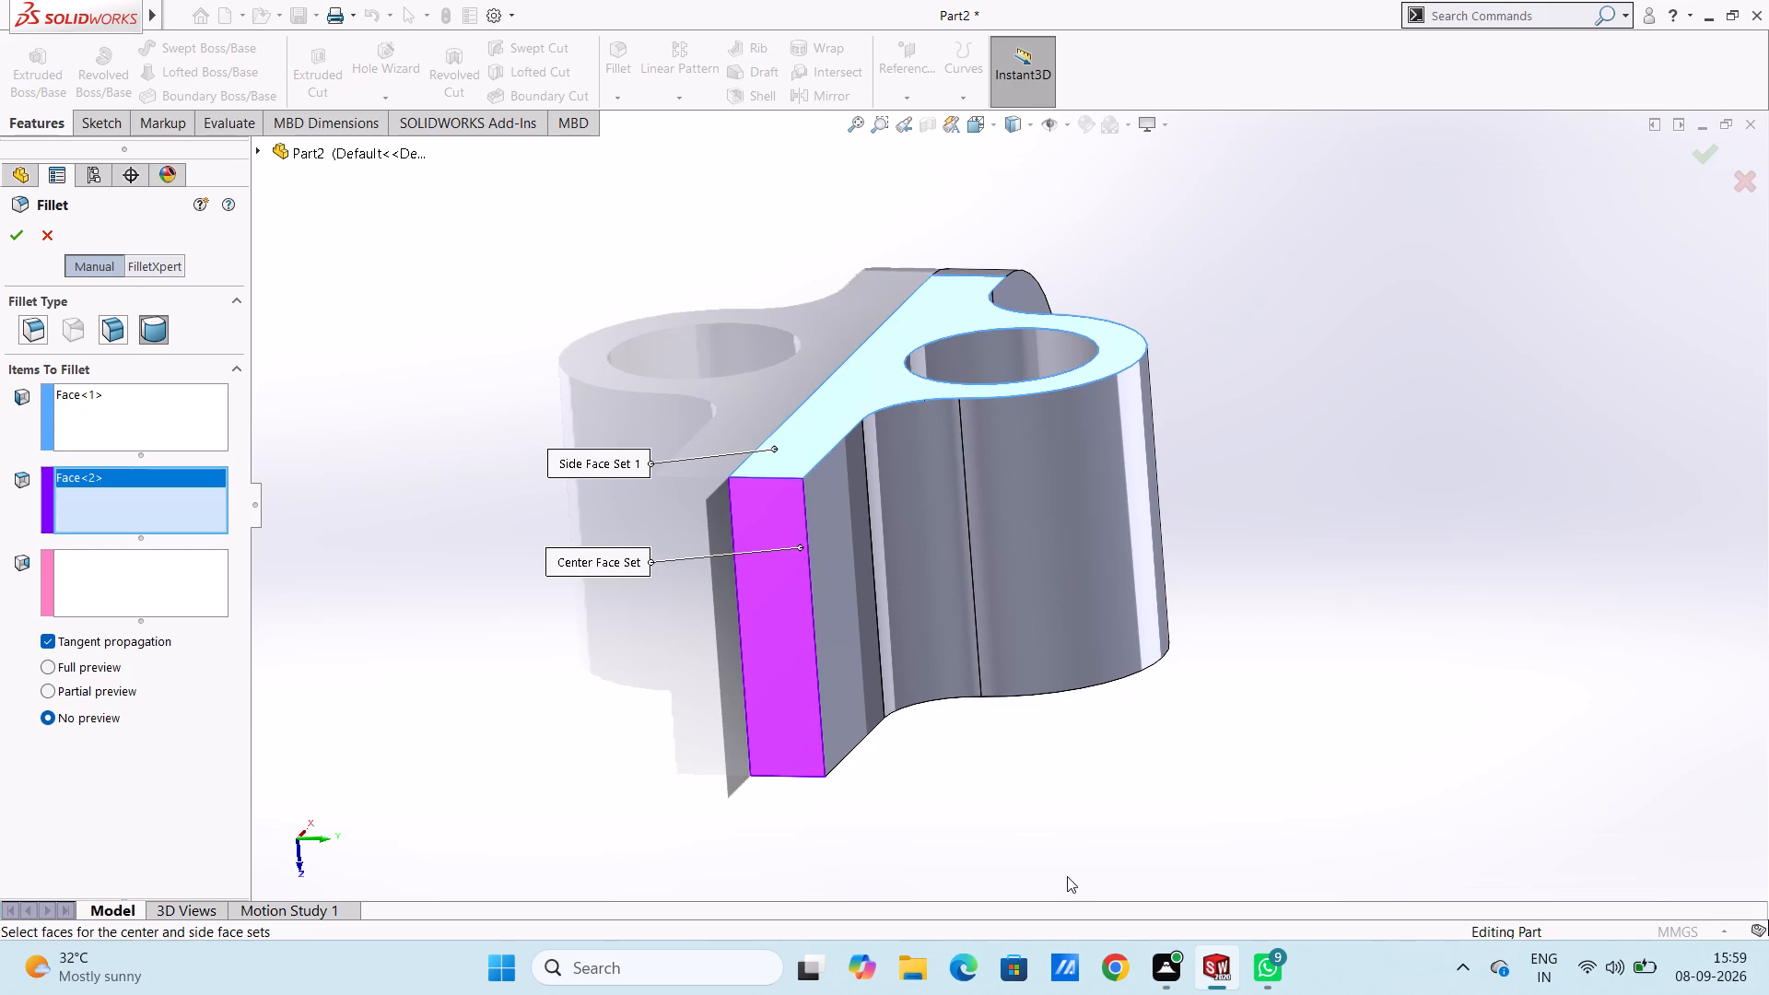
{"action": "right_click", "coordinate": [1141, 807]}
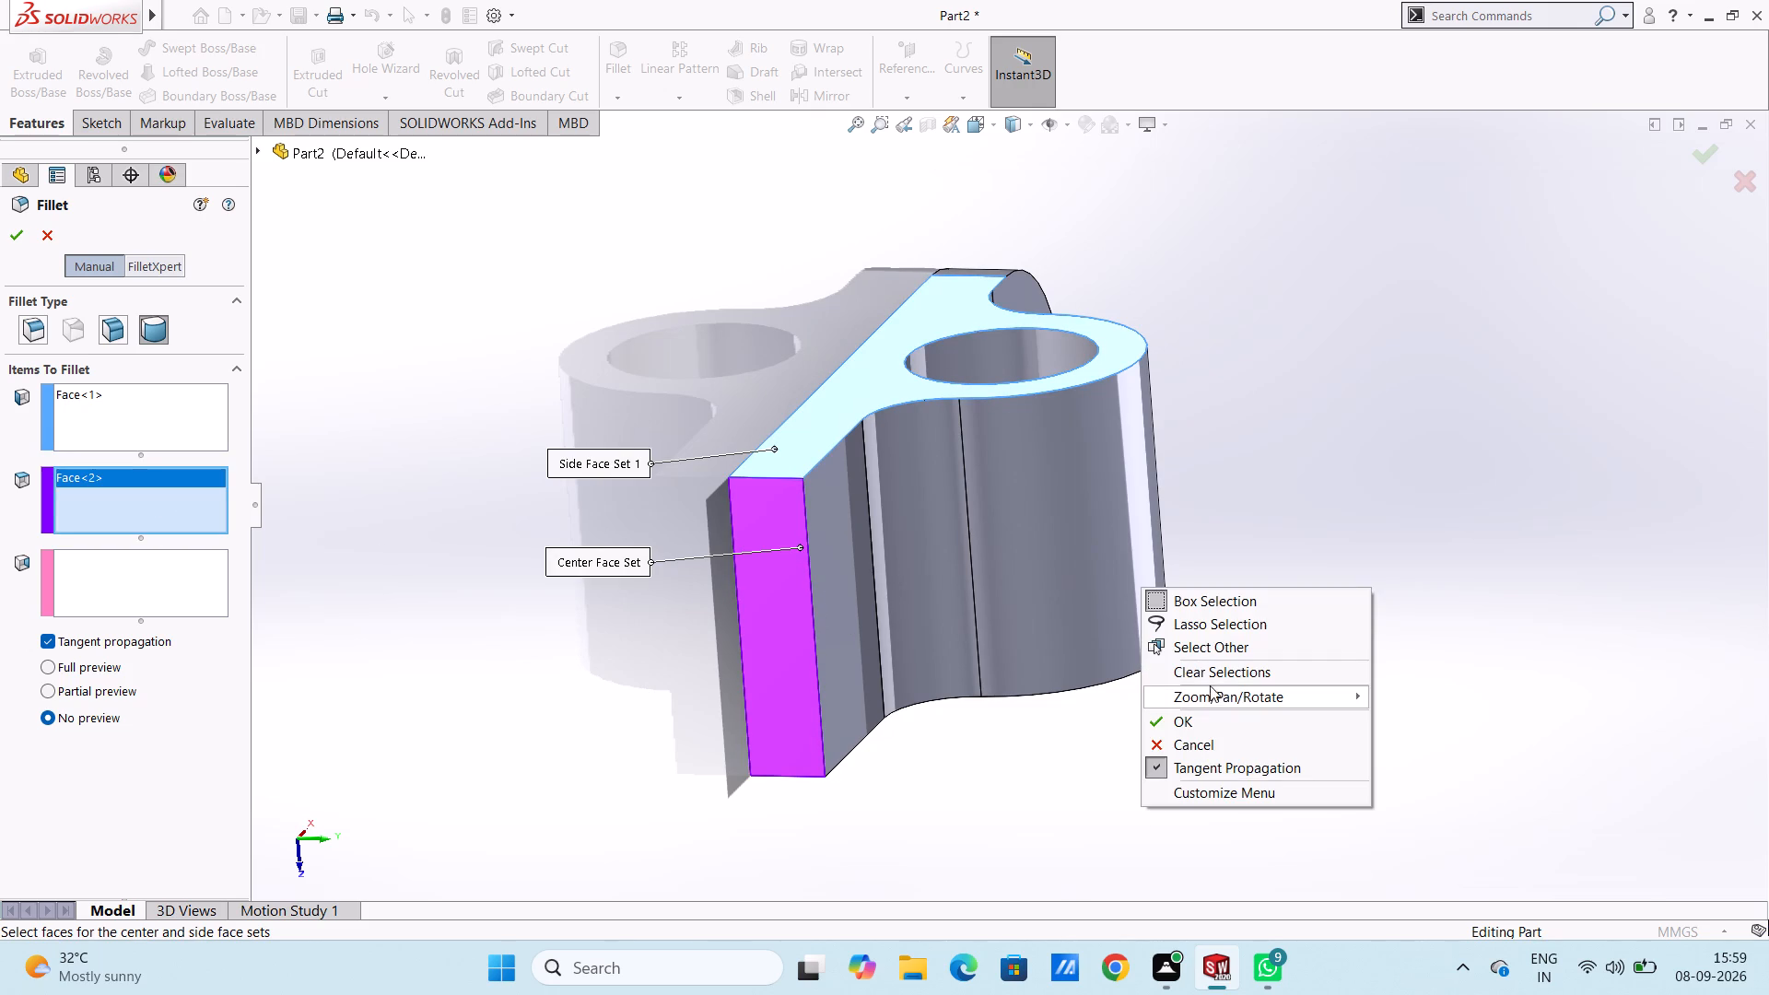
{"action": "left_click", "coordinate": [1214, 701]}
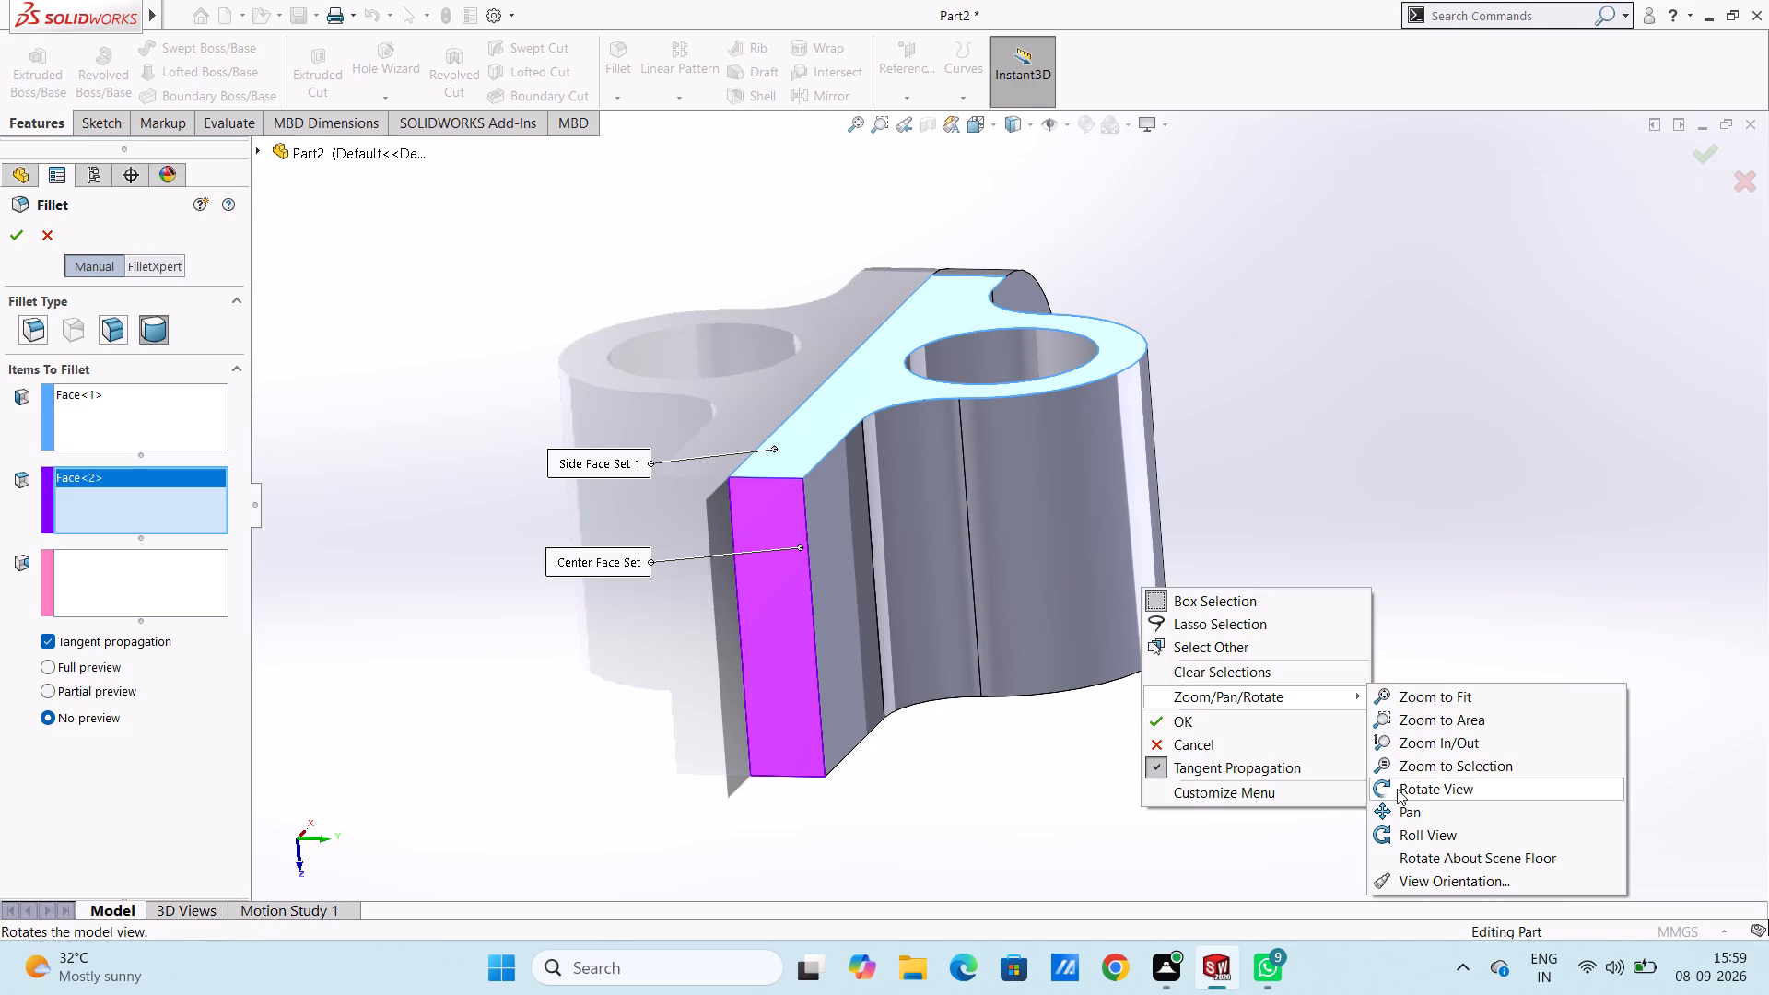
{"action": "left_click", "coordinate": [1397, 789]}
{"action": "left_click_drag", "start_coordinate": [1204, 750], "coordinate": [1124, 556]}
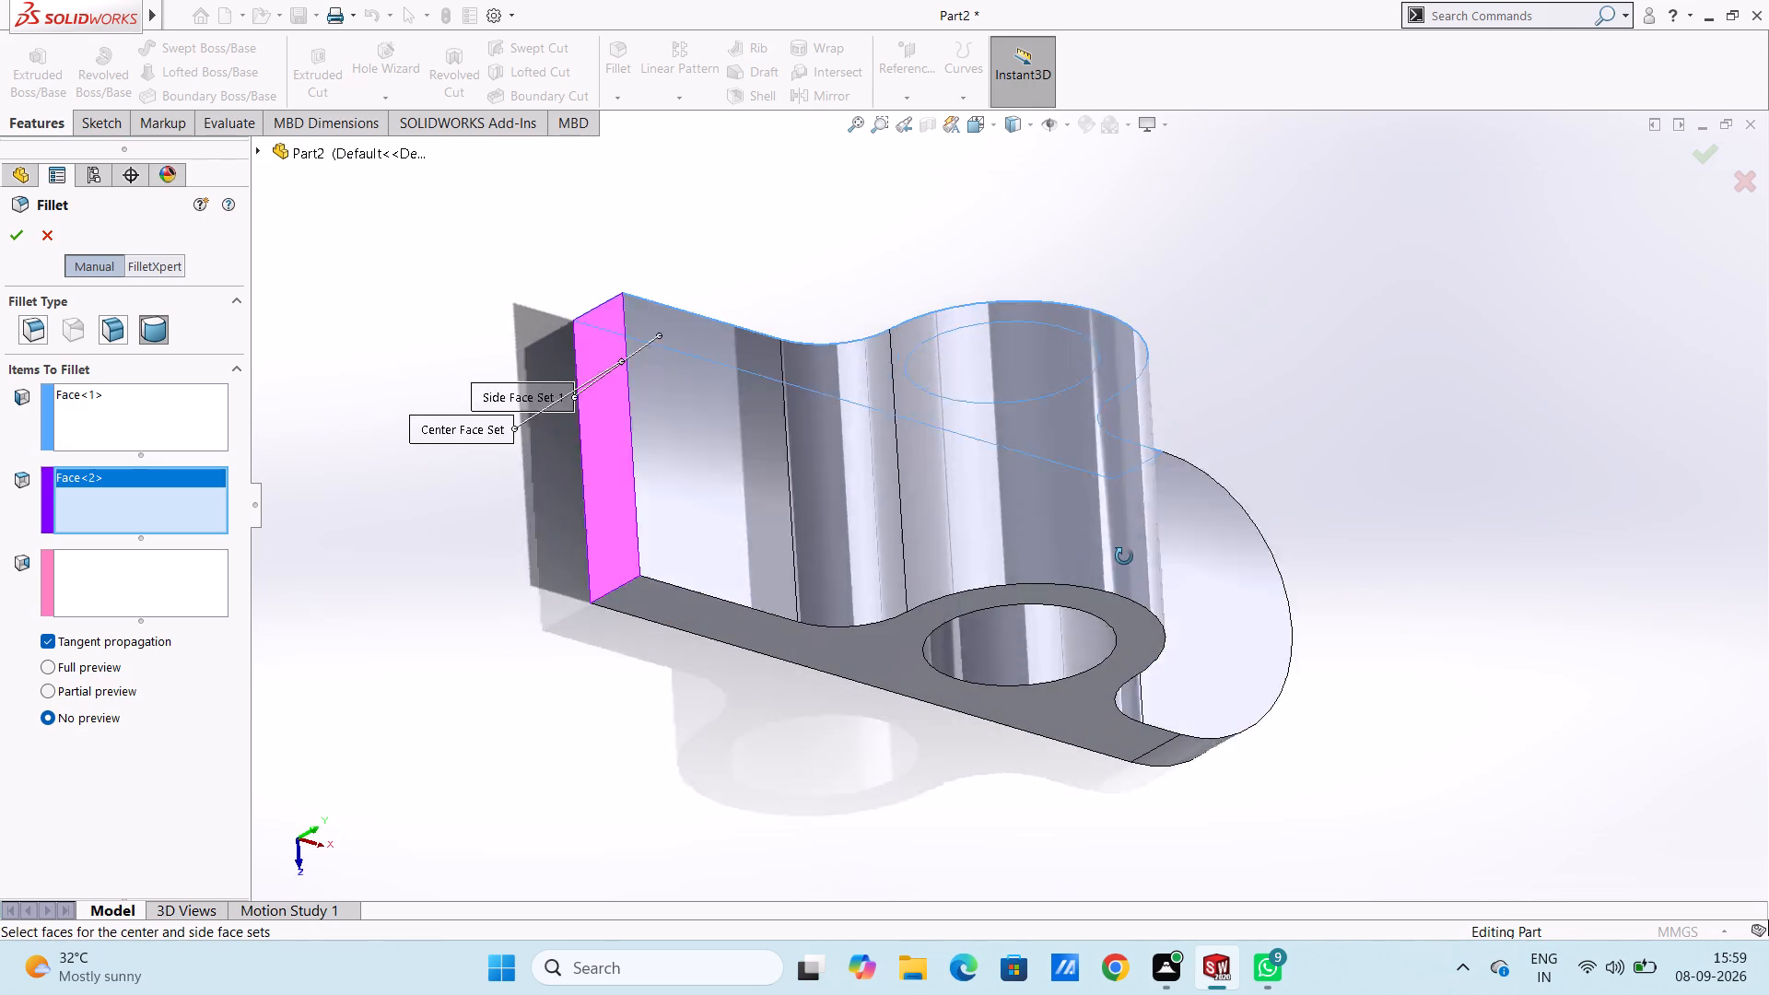
{"action": "left_click_drag", "start_coordinate": [1124, 556], "coordinate": [1107, 520]}
{"action": "key", "text": "Escape"}
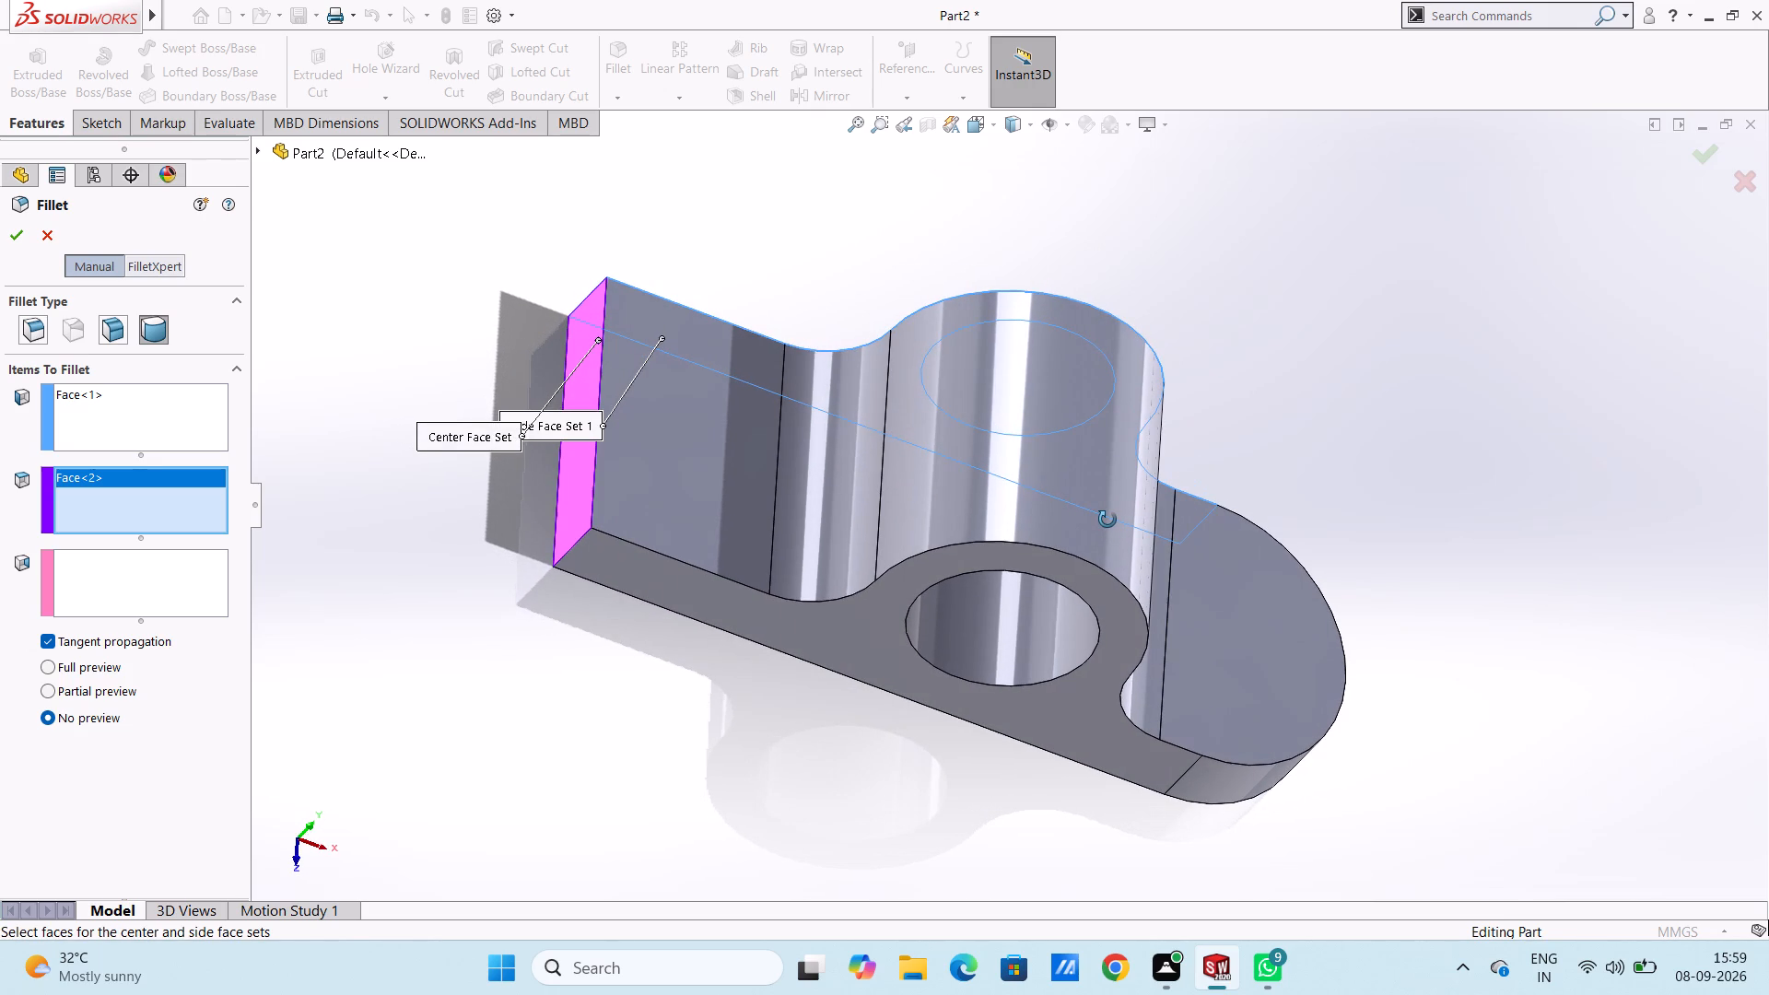
{"action": "left_click", "coordinate": [154, 585]}
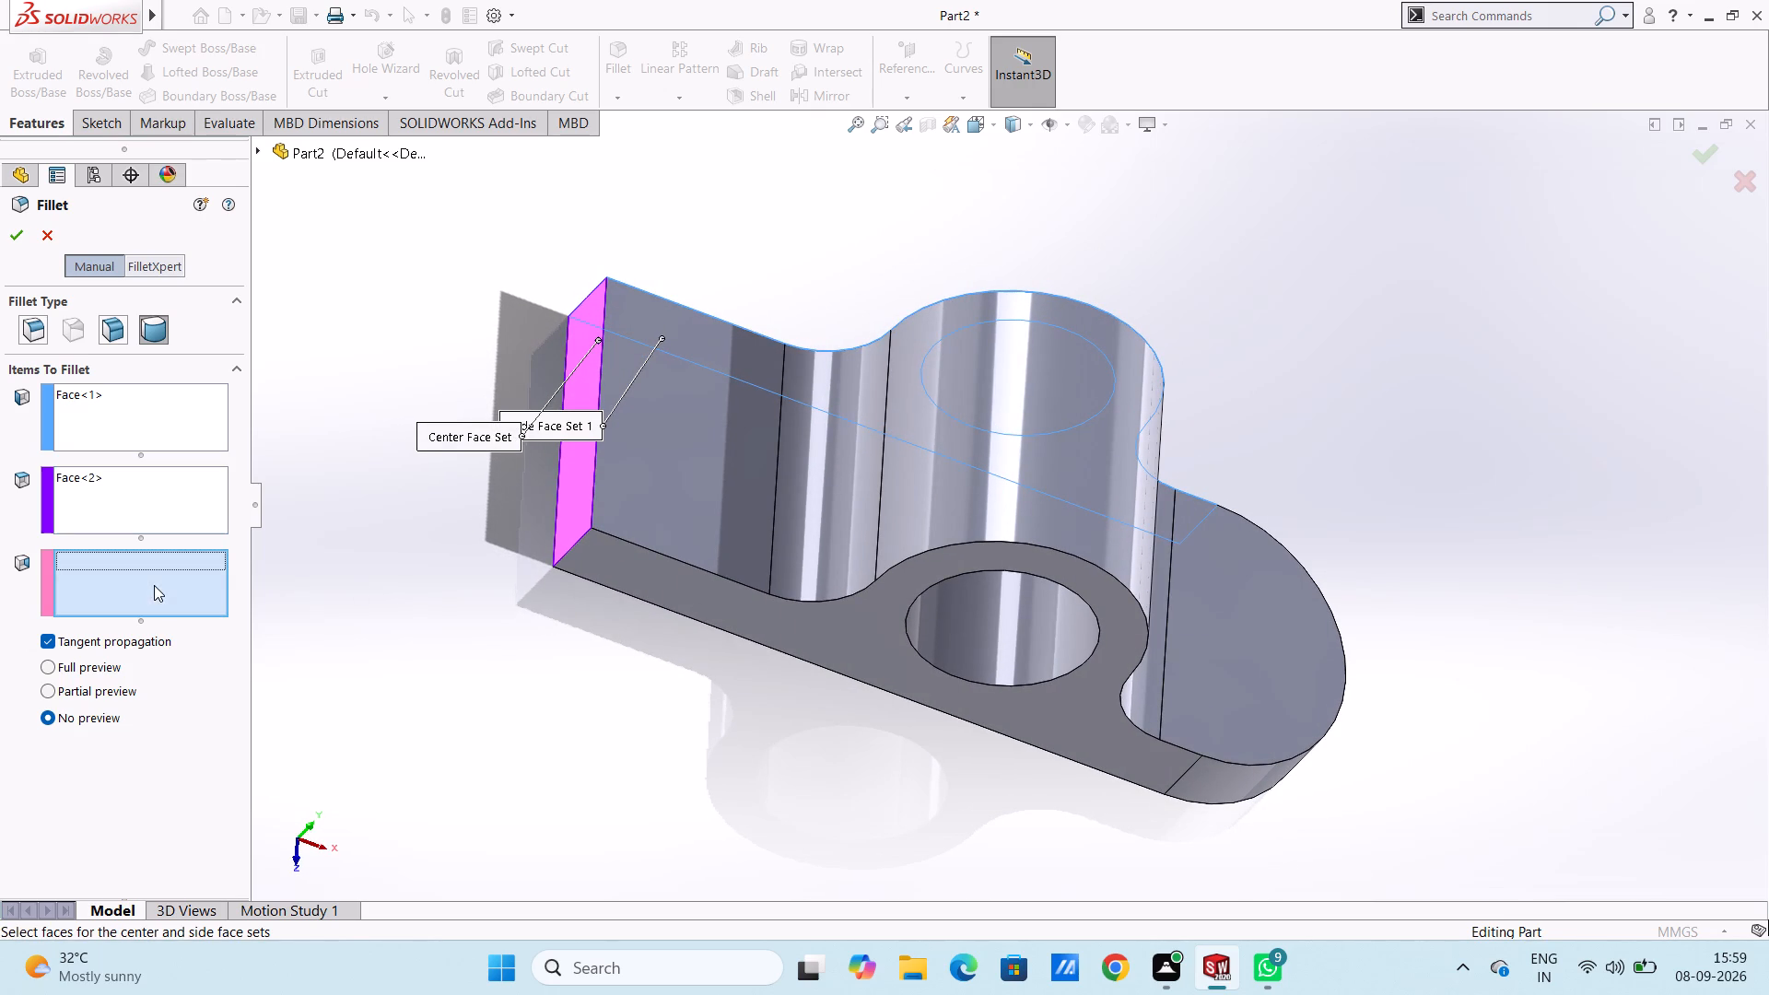
{"action": "left_click", "coordinate": [681, 578]}
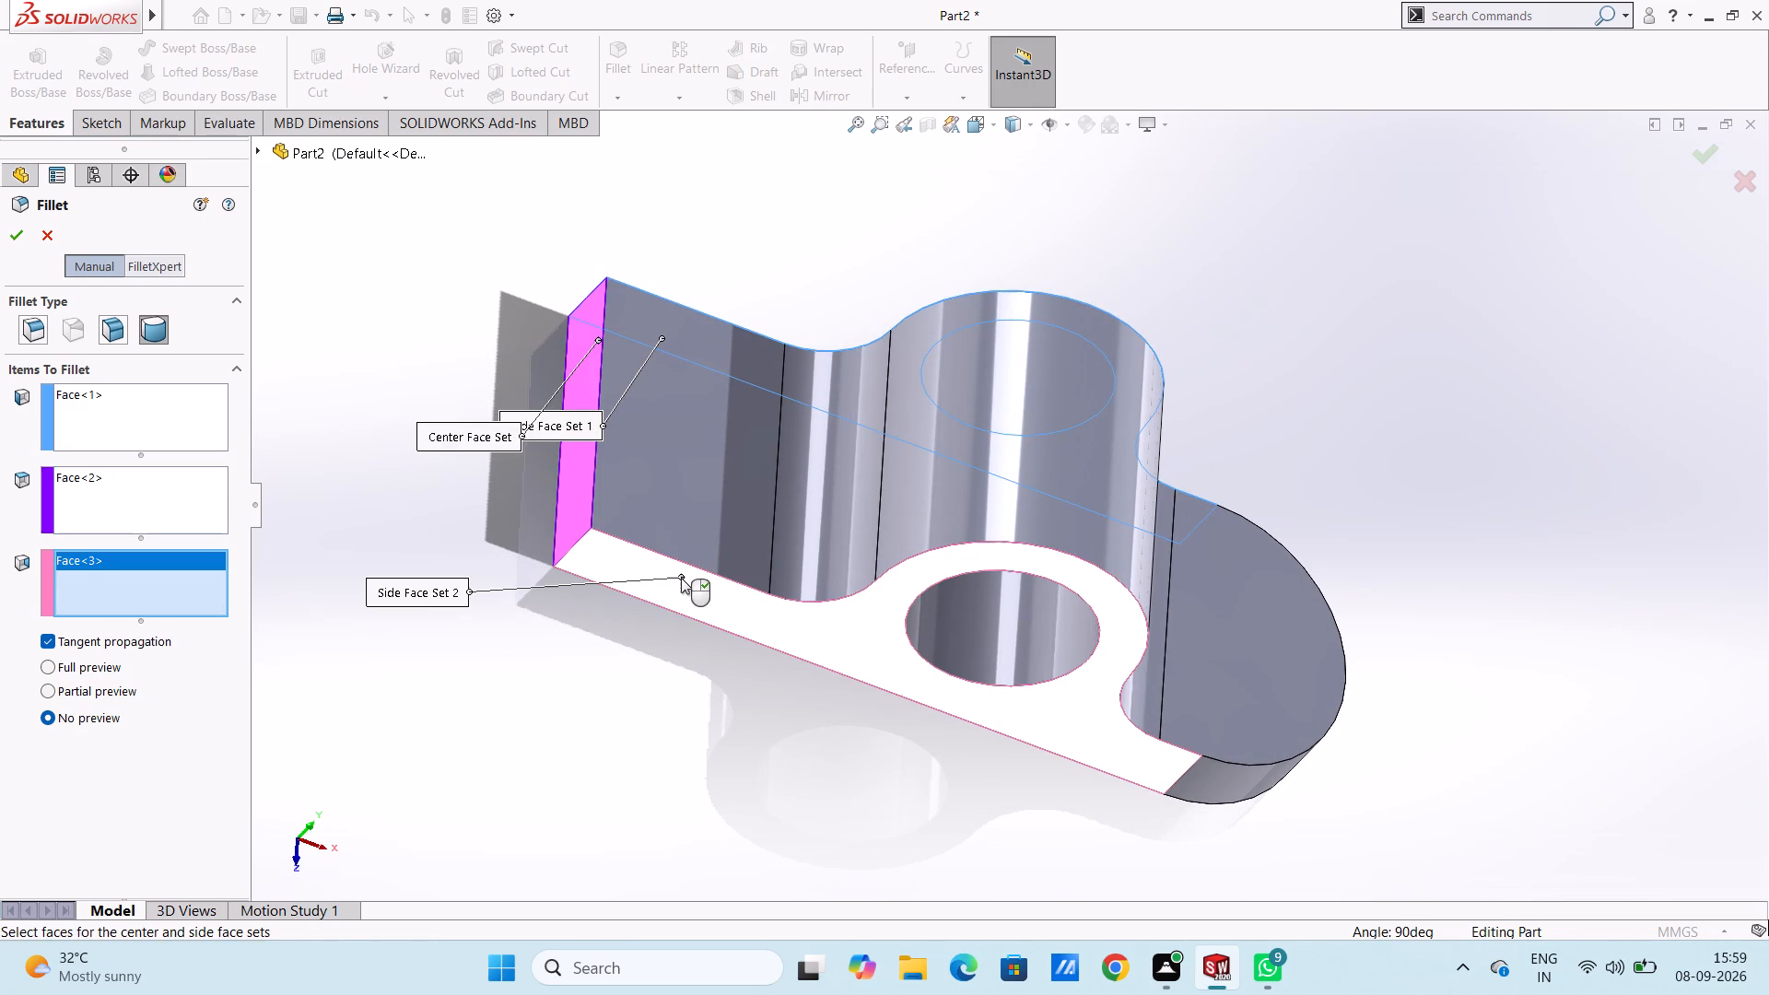
{"action": "left_click", "coordinate": [22, 239]}
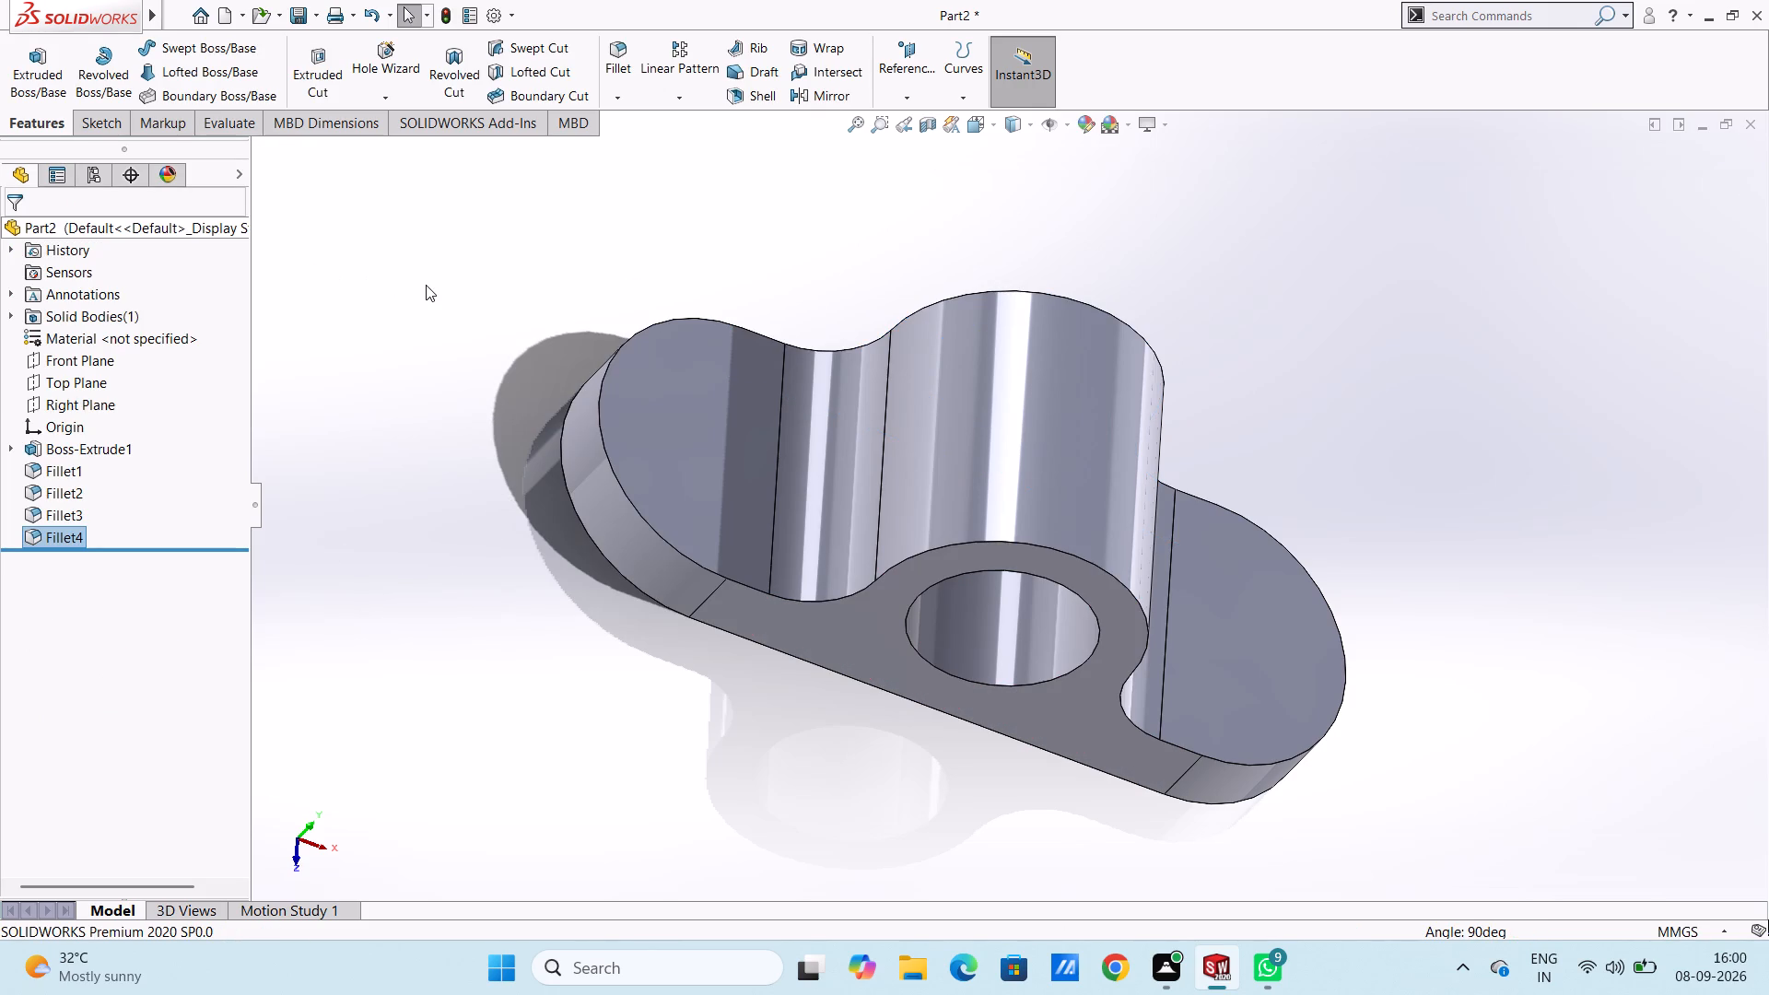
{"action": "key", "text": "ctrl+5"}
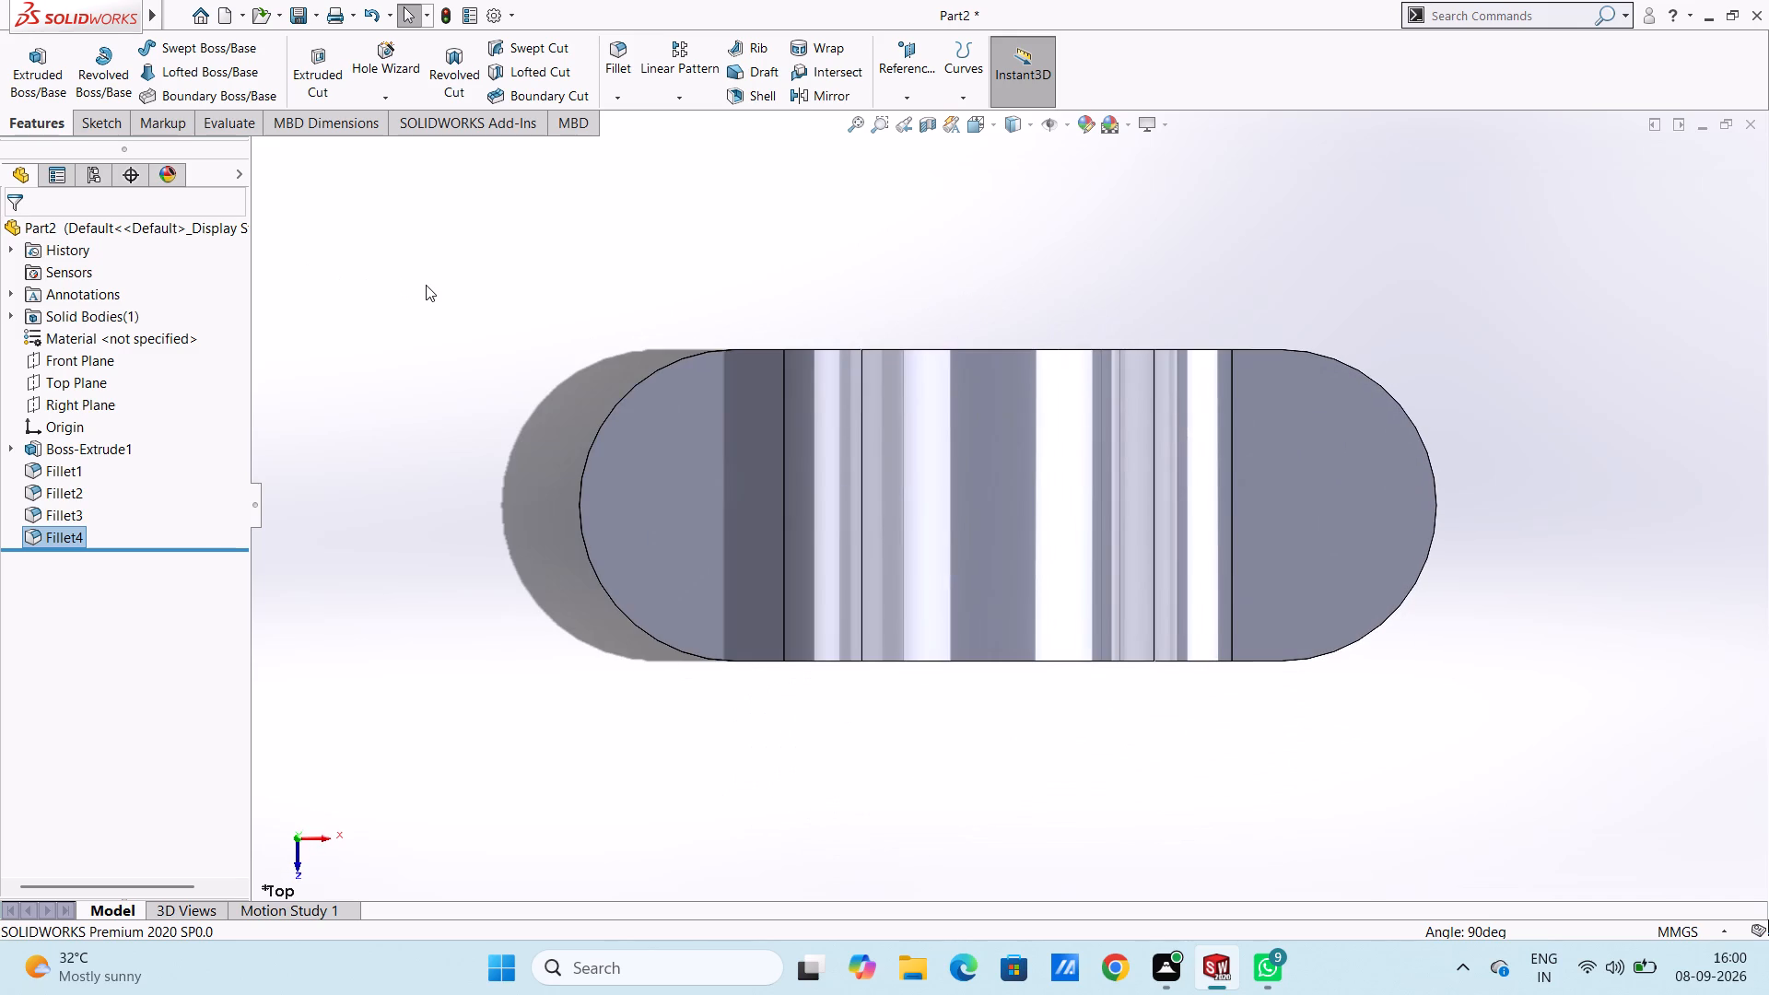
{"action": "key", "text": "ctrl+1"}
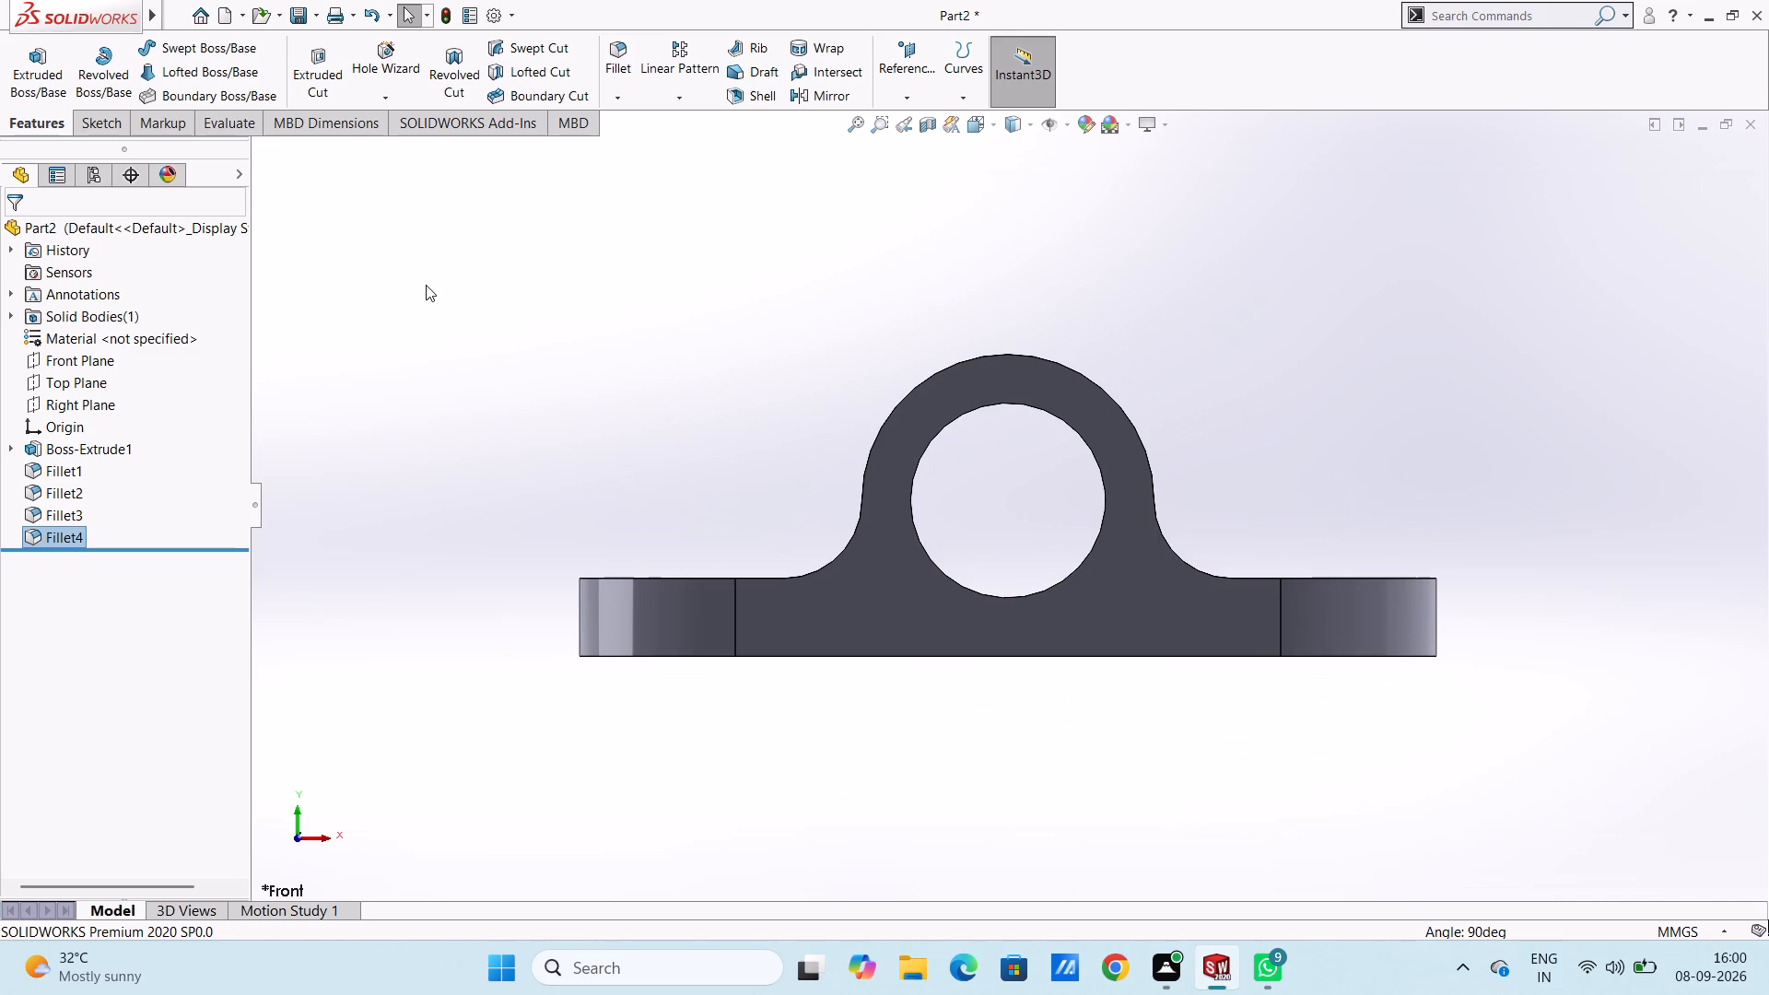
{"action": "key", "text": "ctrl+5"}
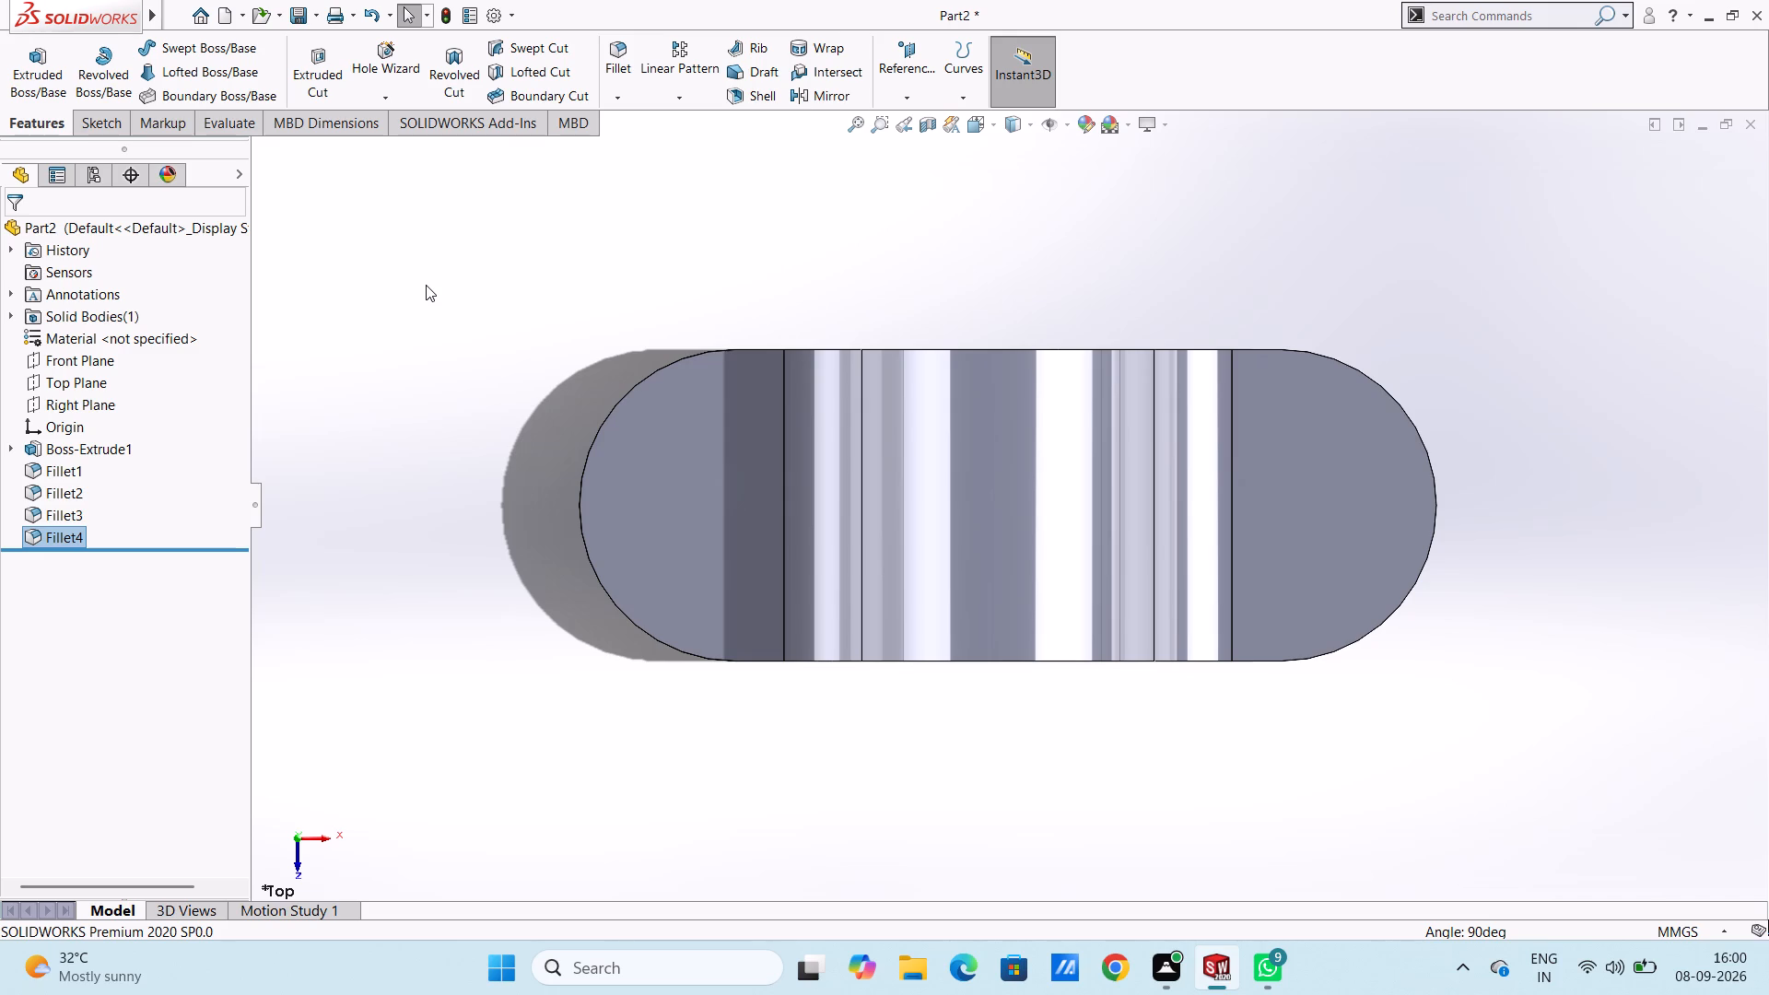
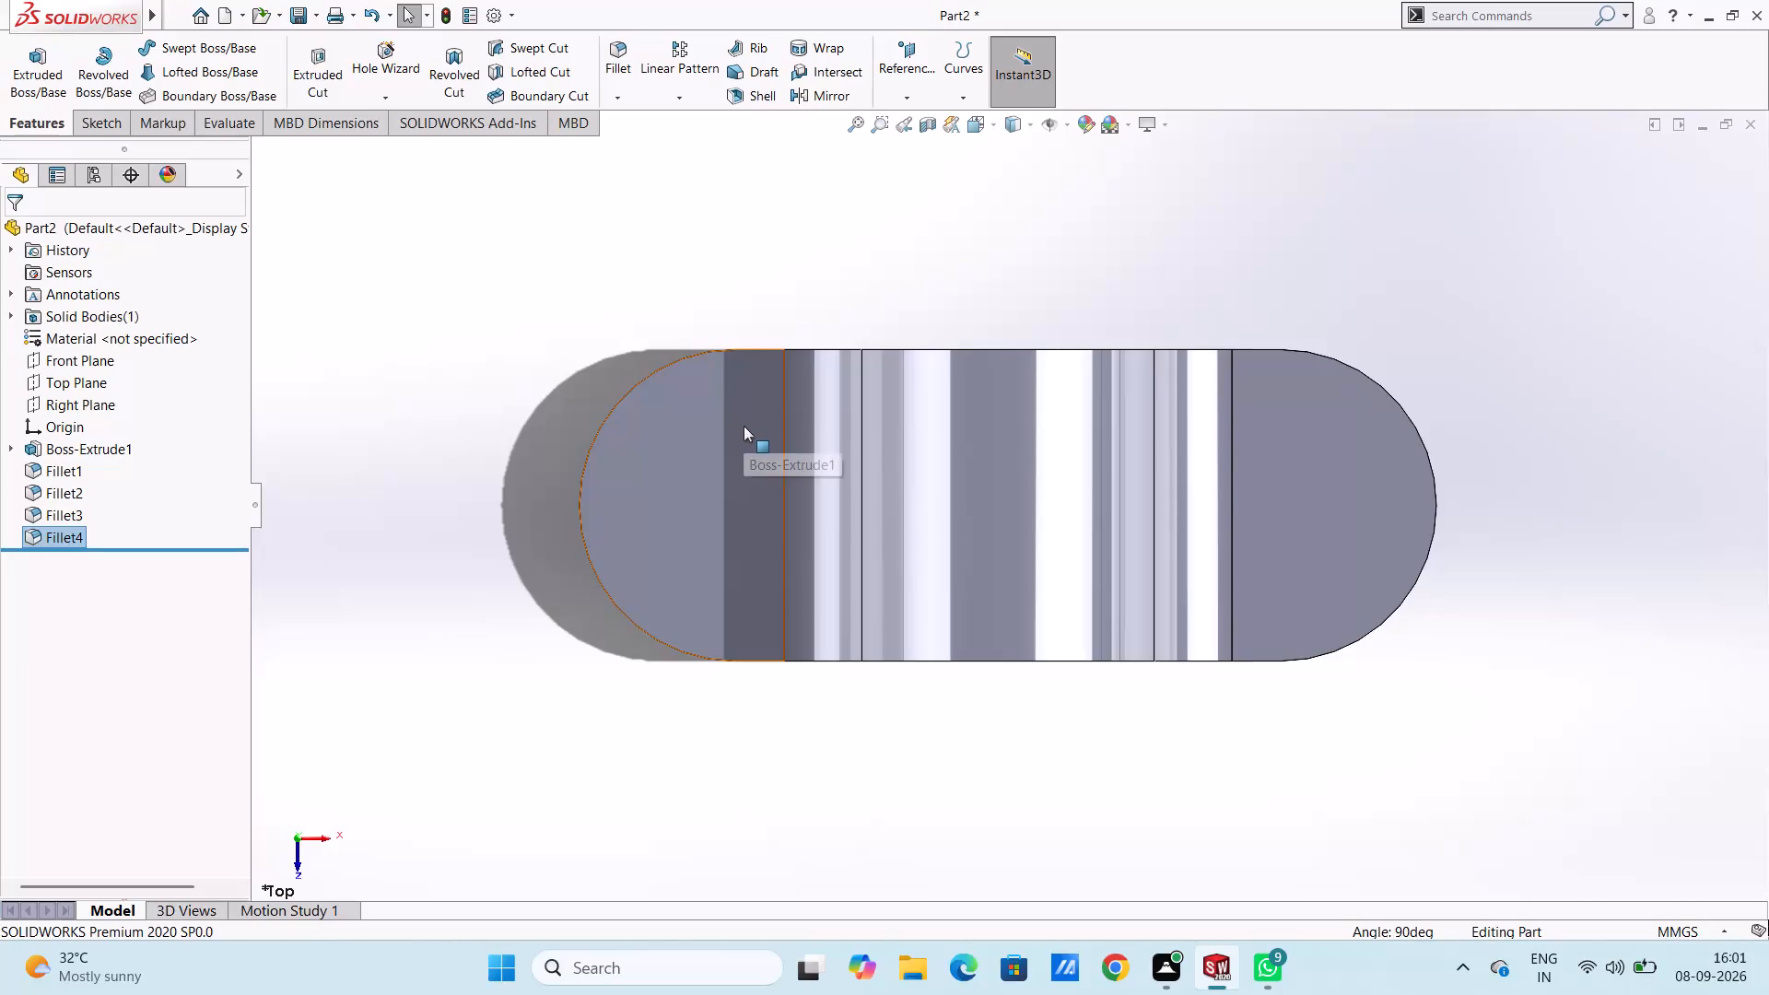
Start a sketch on the top face of the left base end.
{"action": "left_click", "coordinate": [744, 426]}
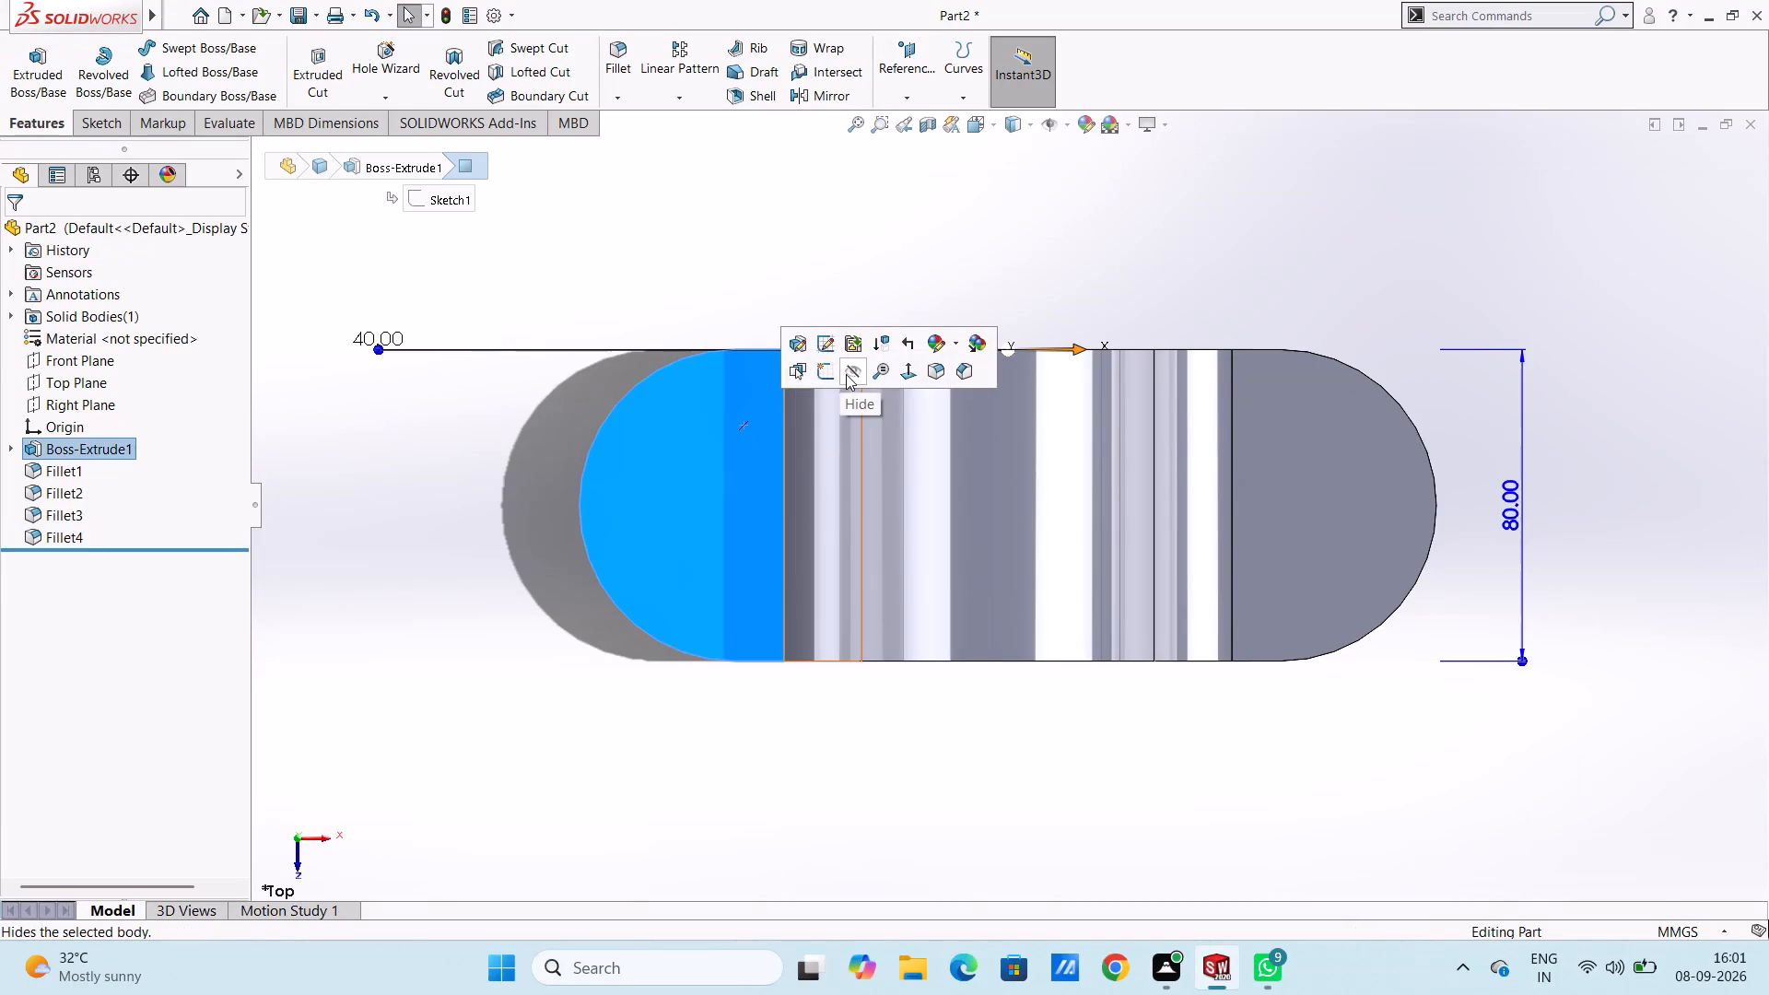
{"action": "left_click", "coordinate": [814, 375]}
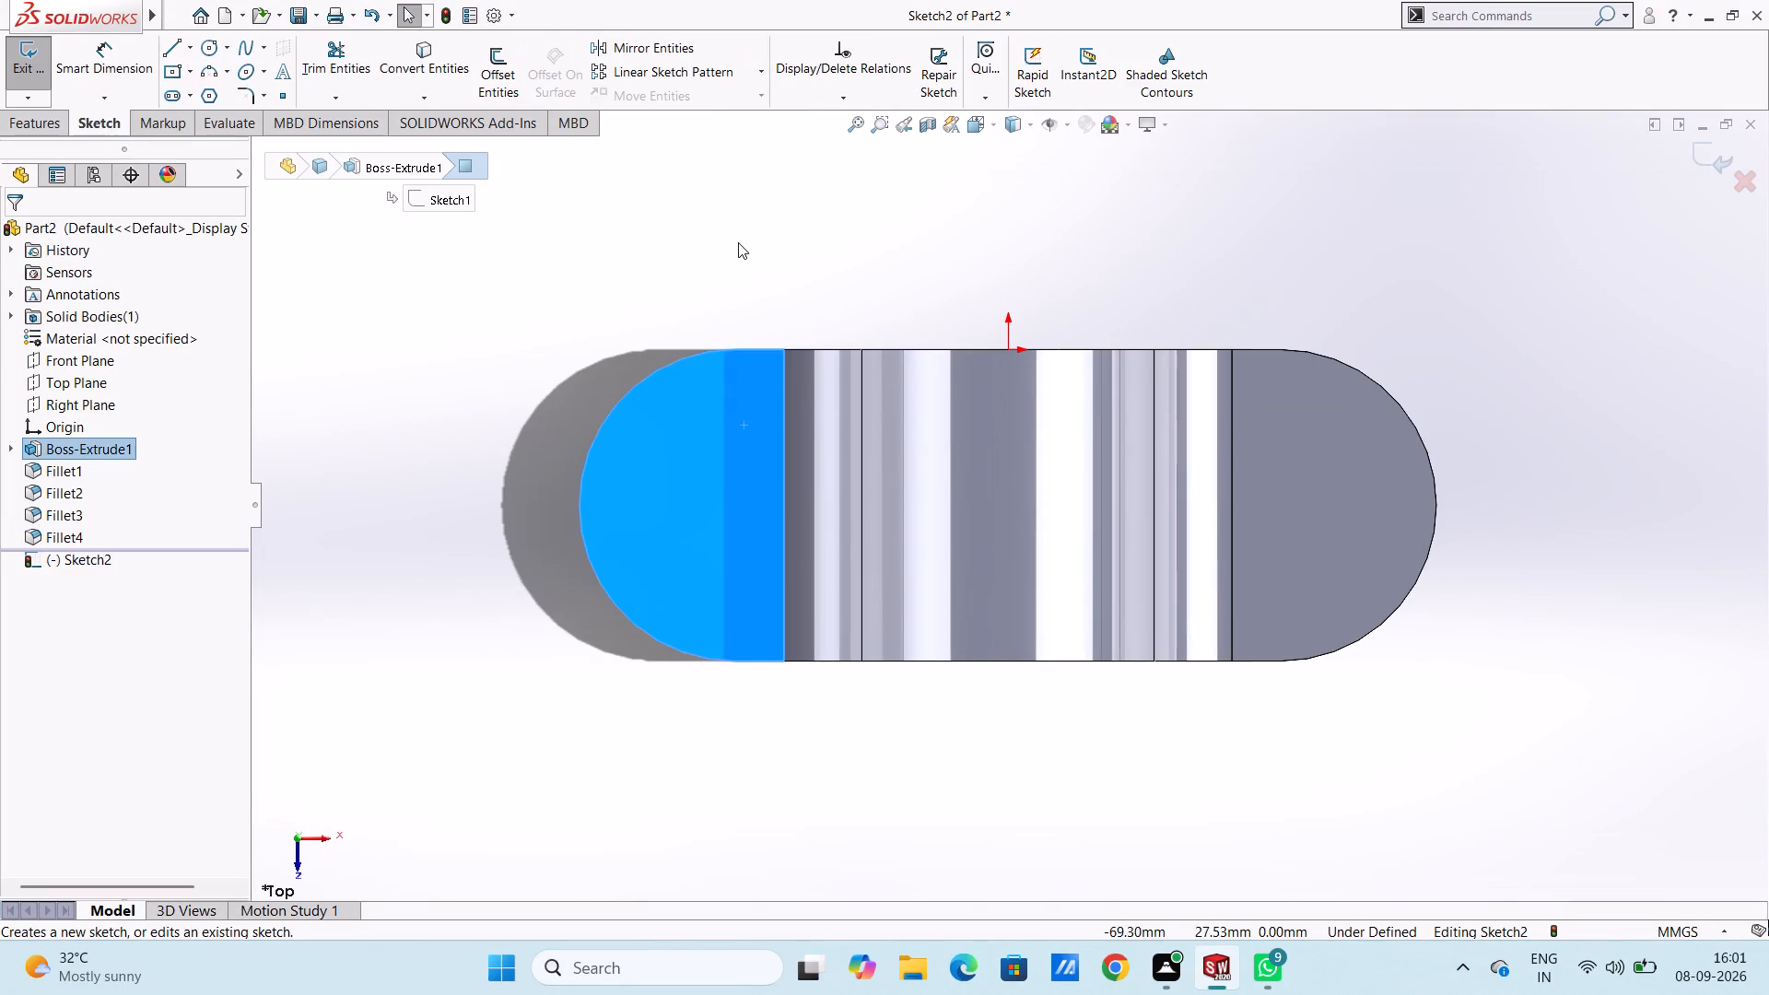
{"action": "left_click", "coordinate": [738, 242]}
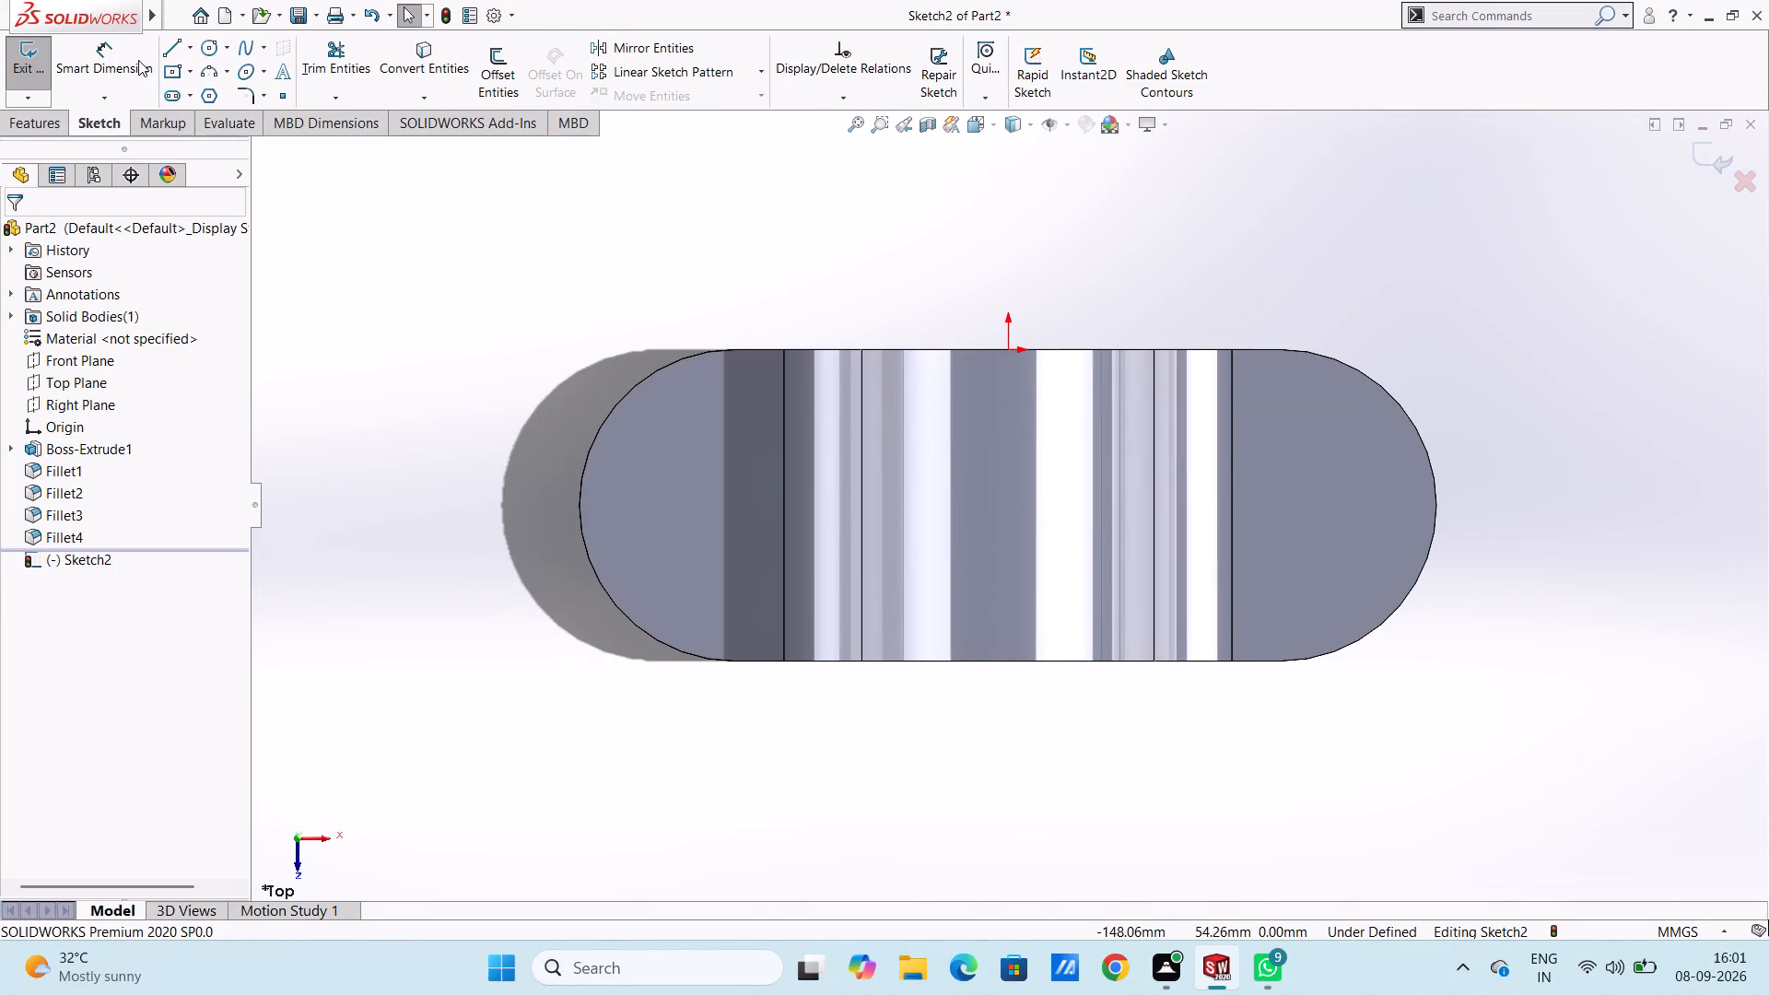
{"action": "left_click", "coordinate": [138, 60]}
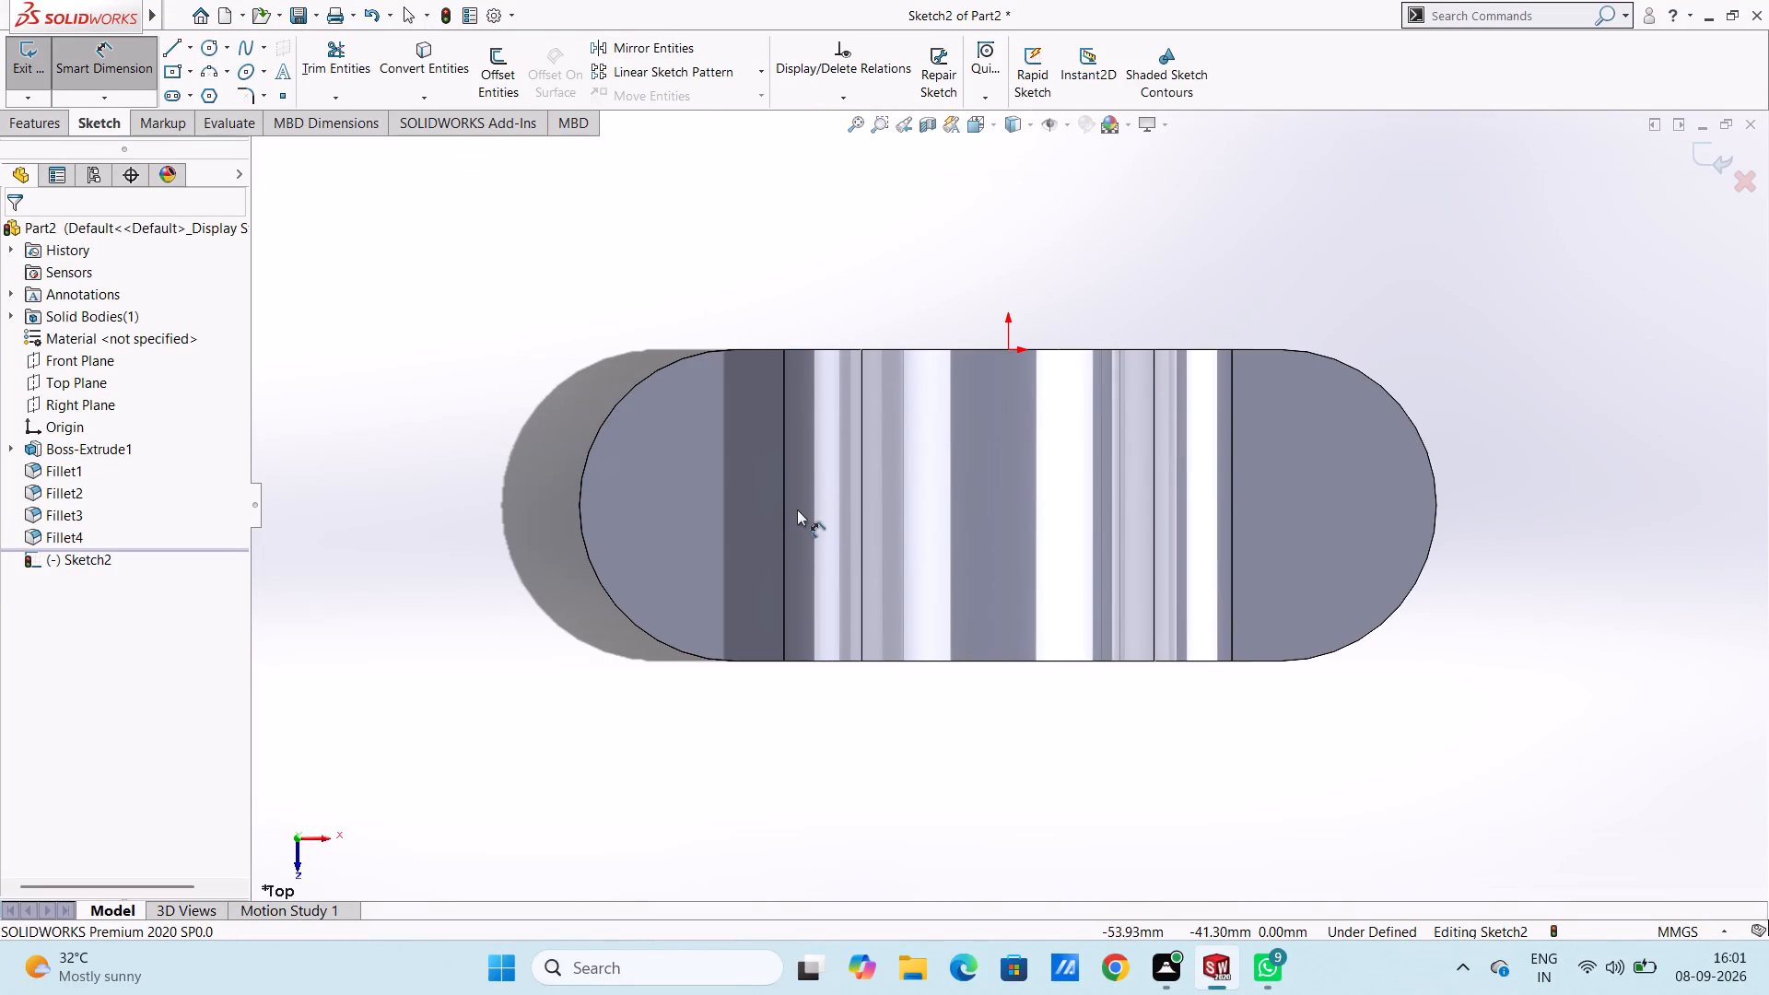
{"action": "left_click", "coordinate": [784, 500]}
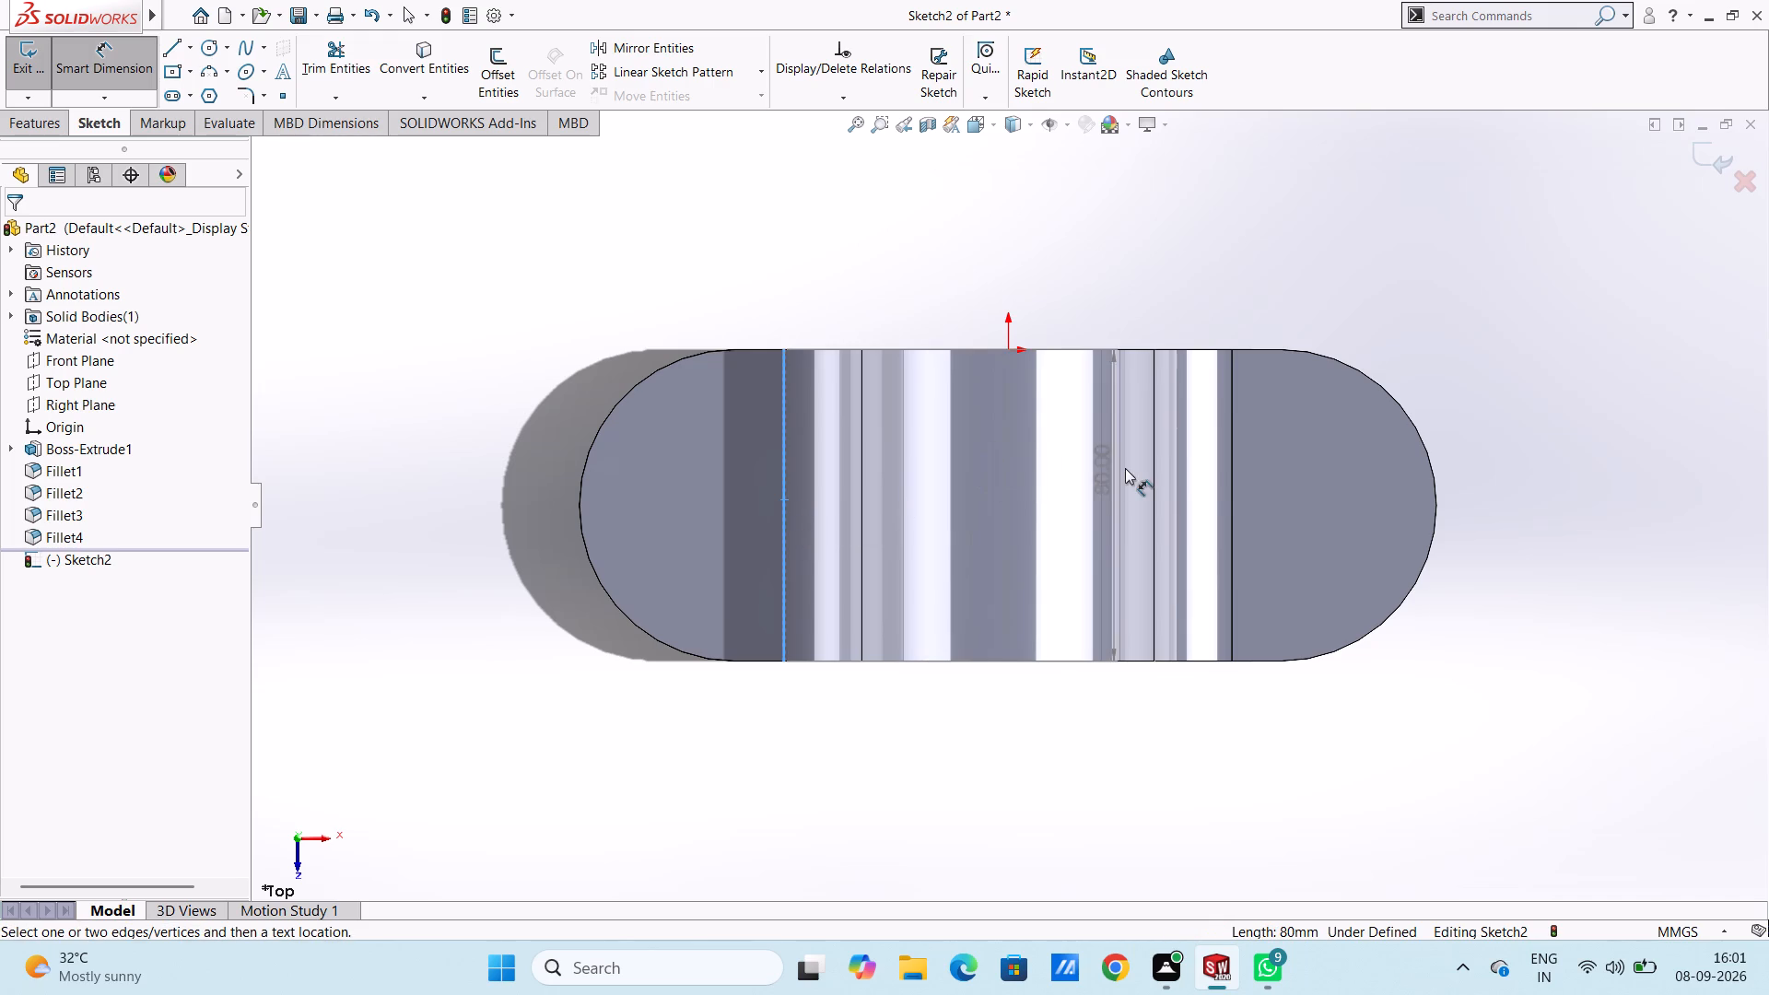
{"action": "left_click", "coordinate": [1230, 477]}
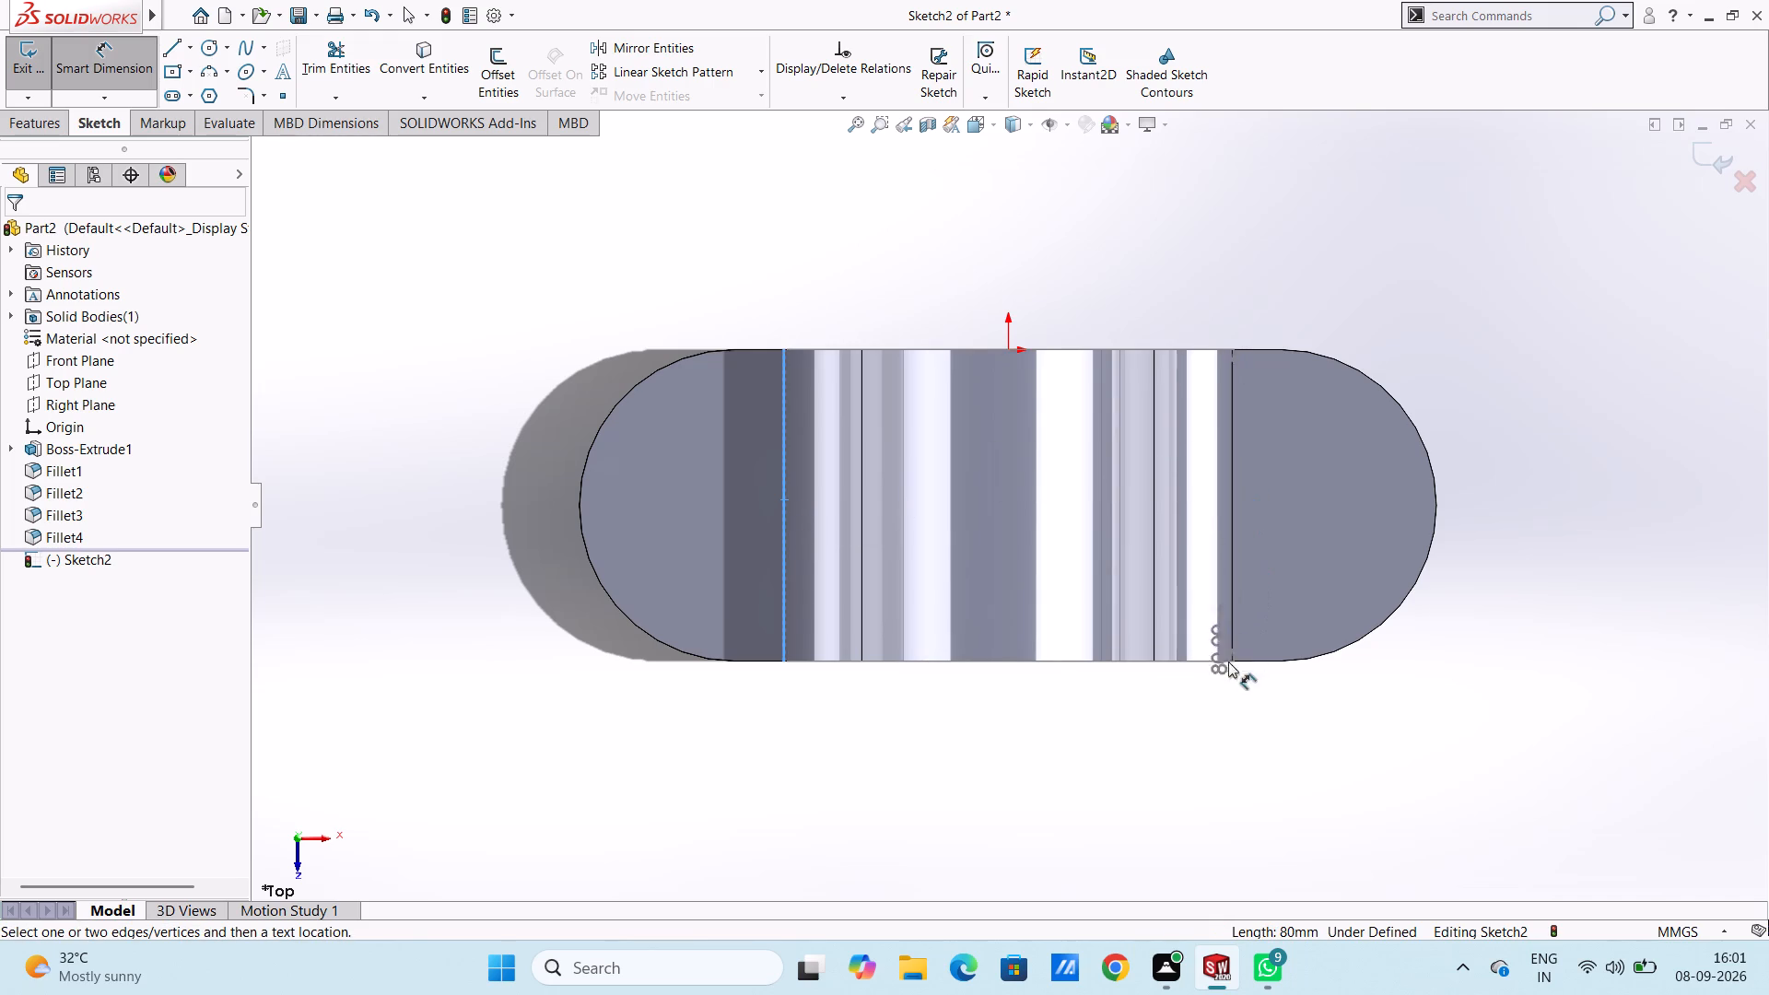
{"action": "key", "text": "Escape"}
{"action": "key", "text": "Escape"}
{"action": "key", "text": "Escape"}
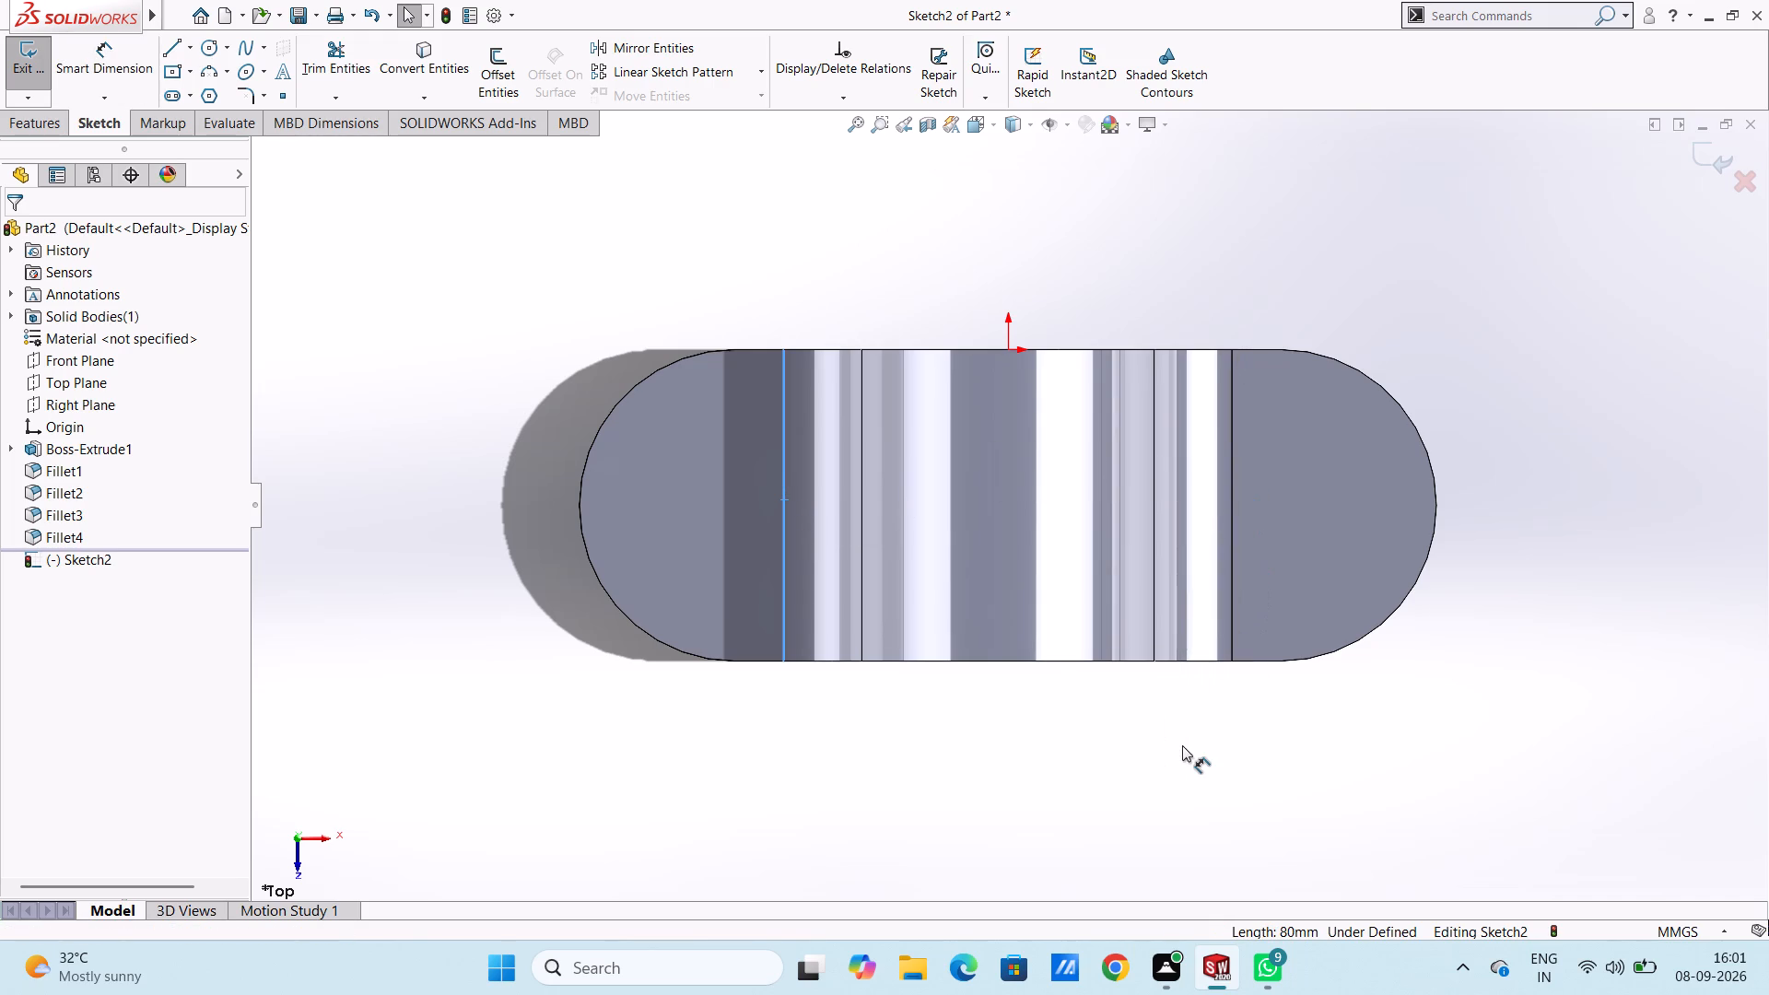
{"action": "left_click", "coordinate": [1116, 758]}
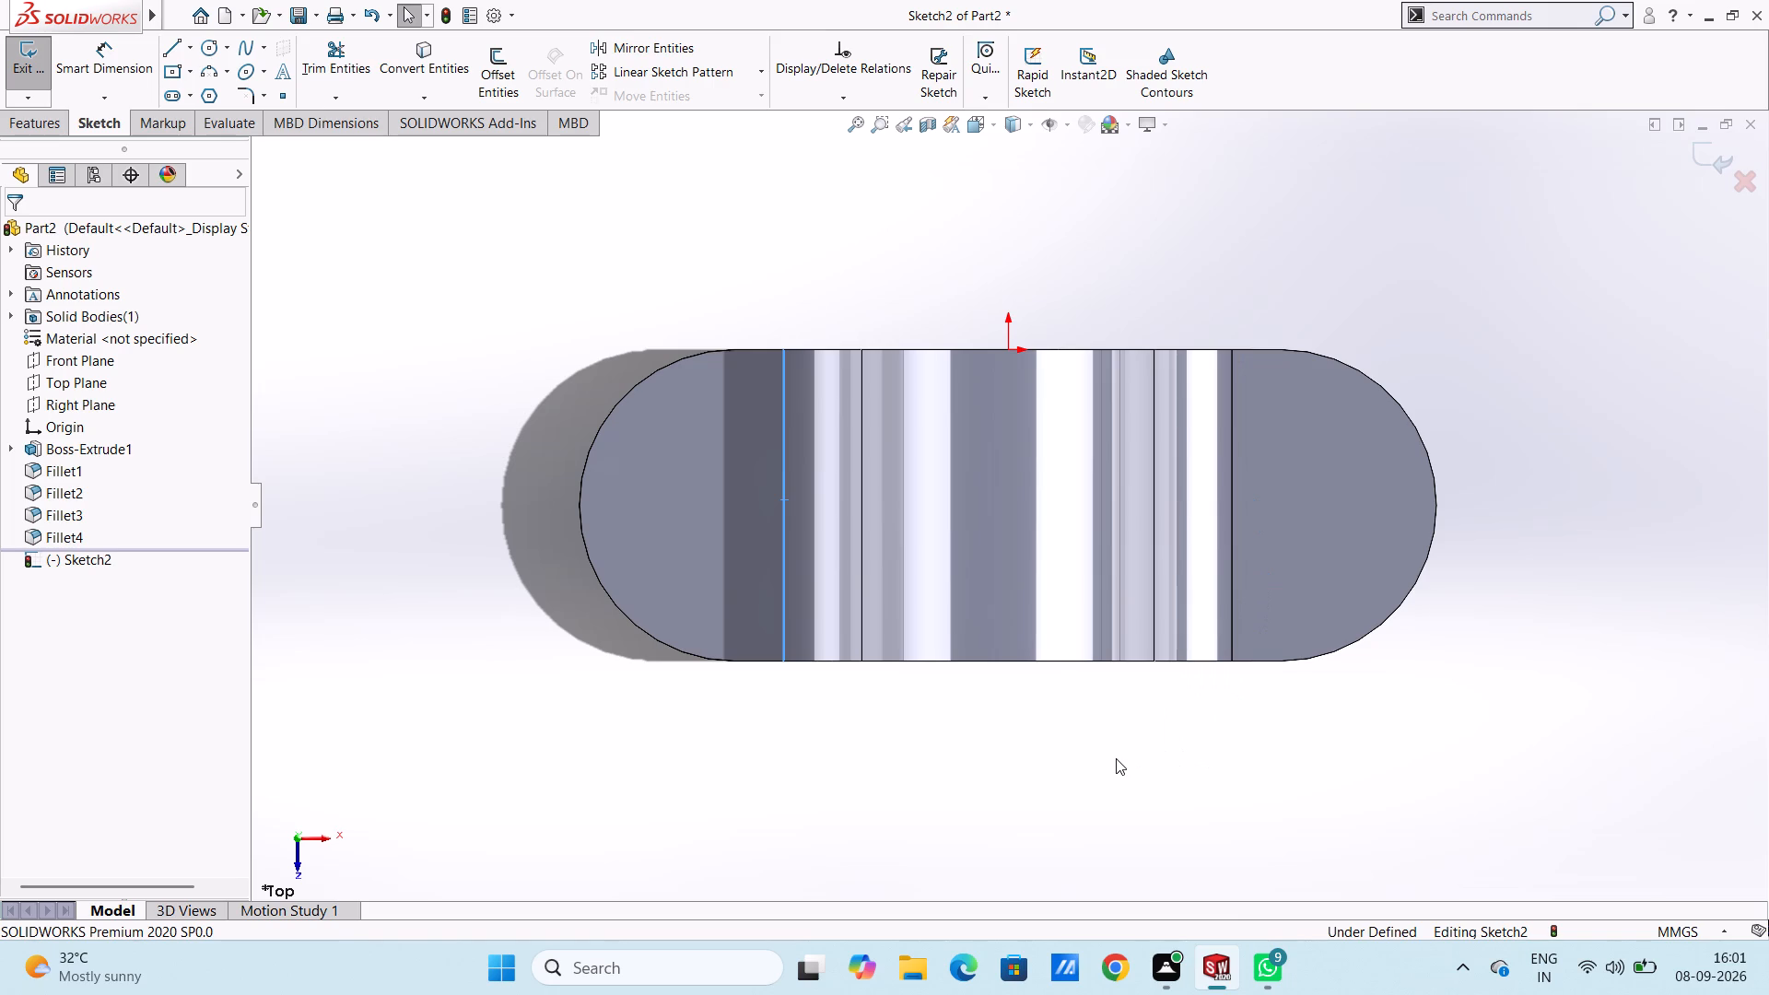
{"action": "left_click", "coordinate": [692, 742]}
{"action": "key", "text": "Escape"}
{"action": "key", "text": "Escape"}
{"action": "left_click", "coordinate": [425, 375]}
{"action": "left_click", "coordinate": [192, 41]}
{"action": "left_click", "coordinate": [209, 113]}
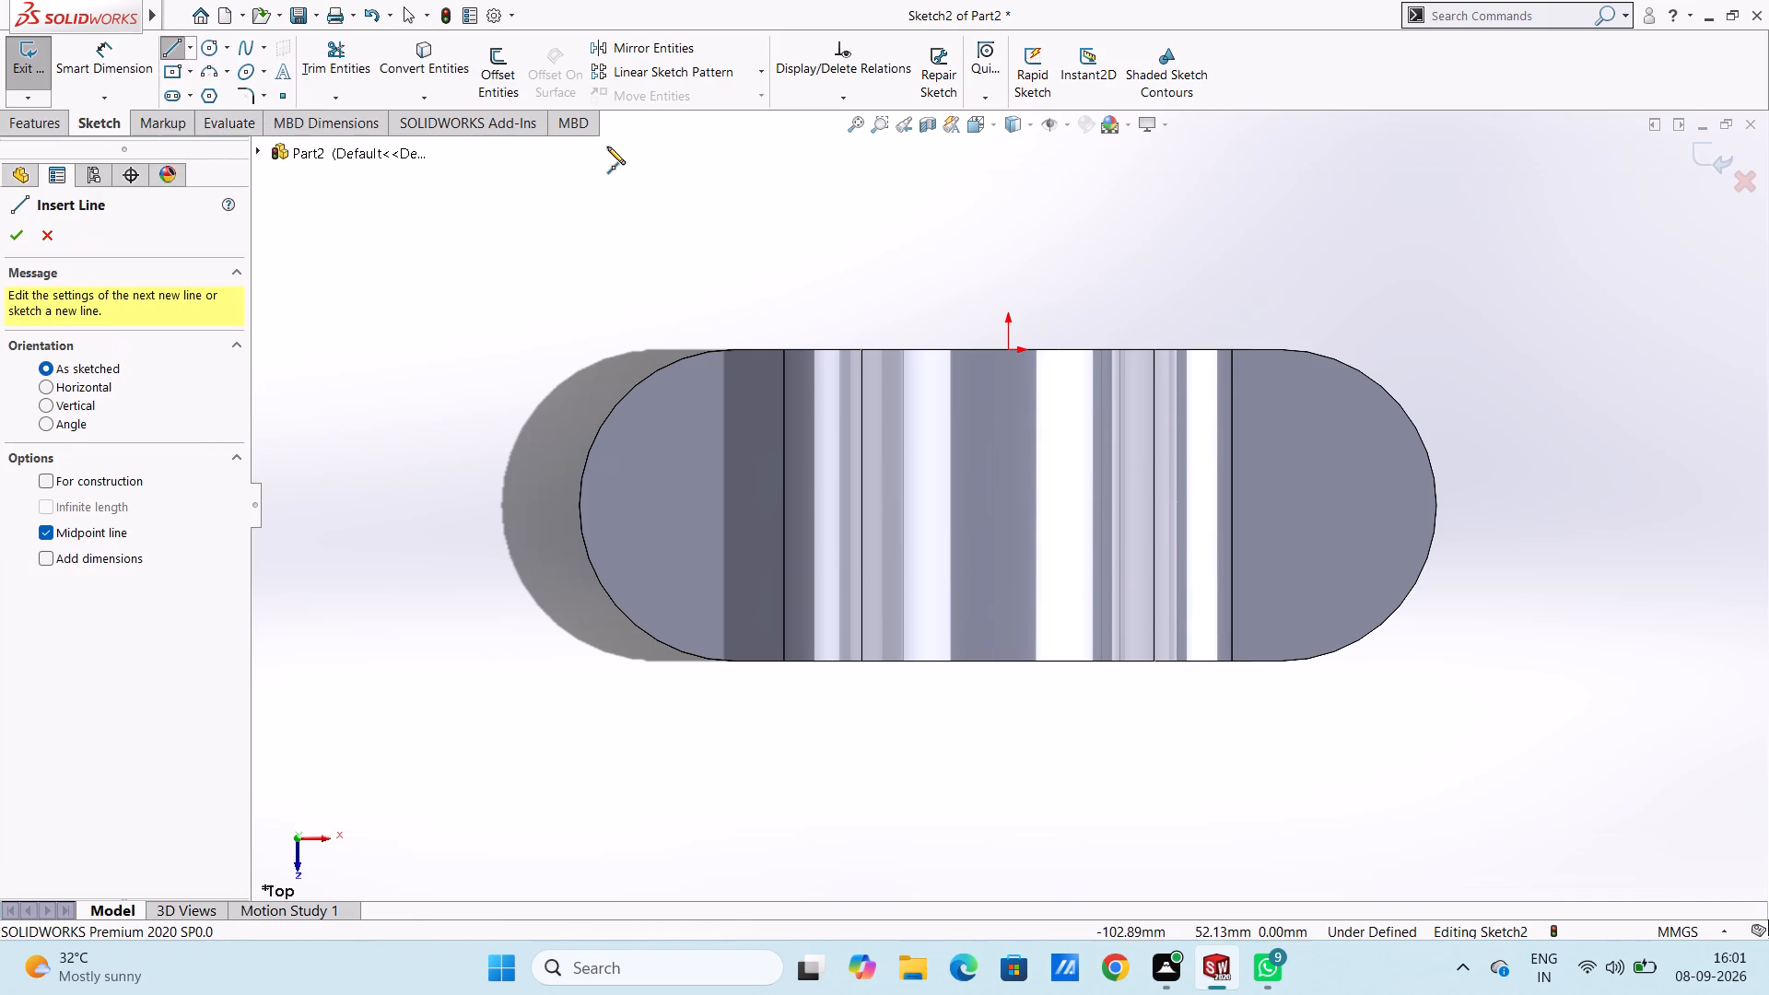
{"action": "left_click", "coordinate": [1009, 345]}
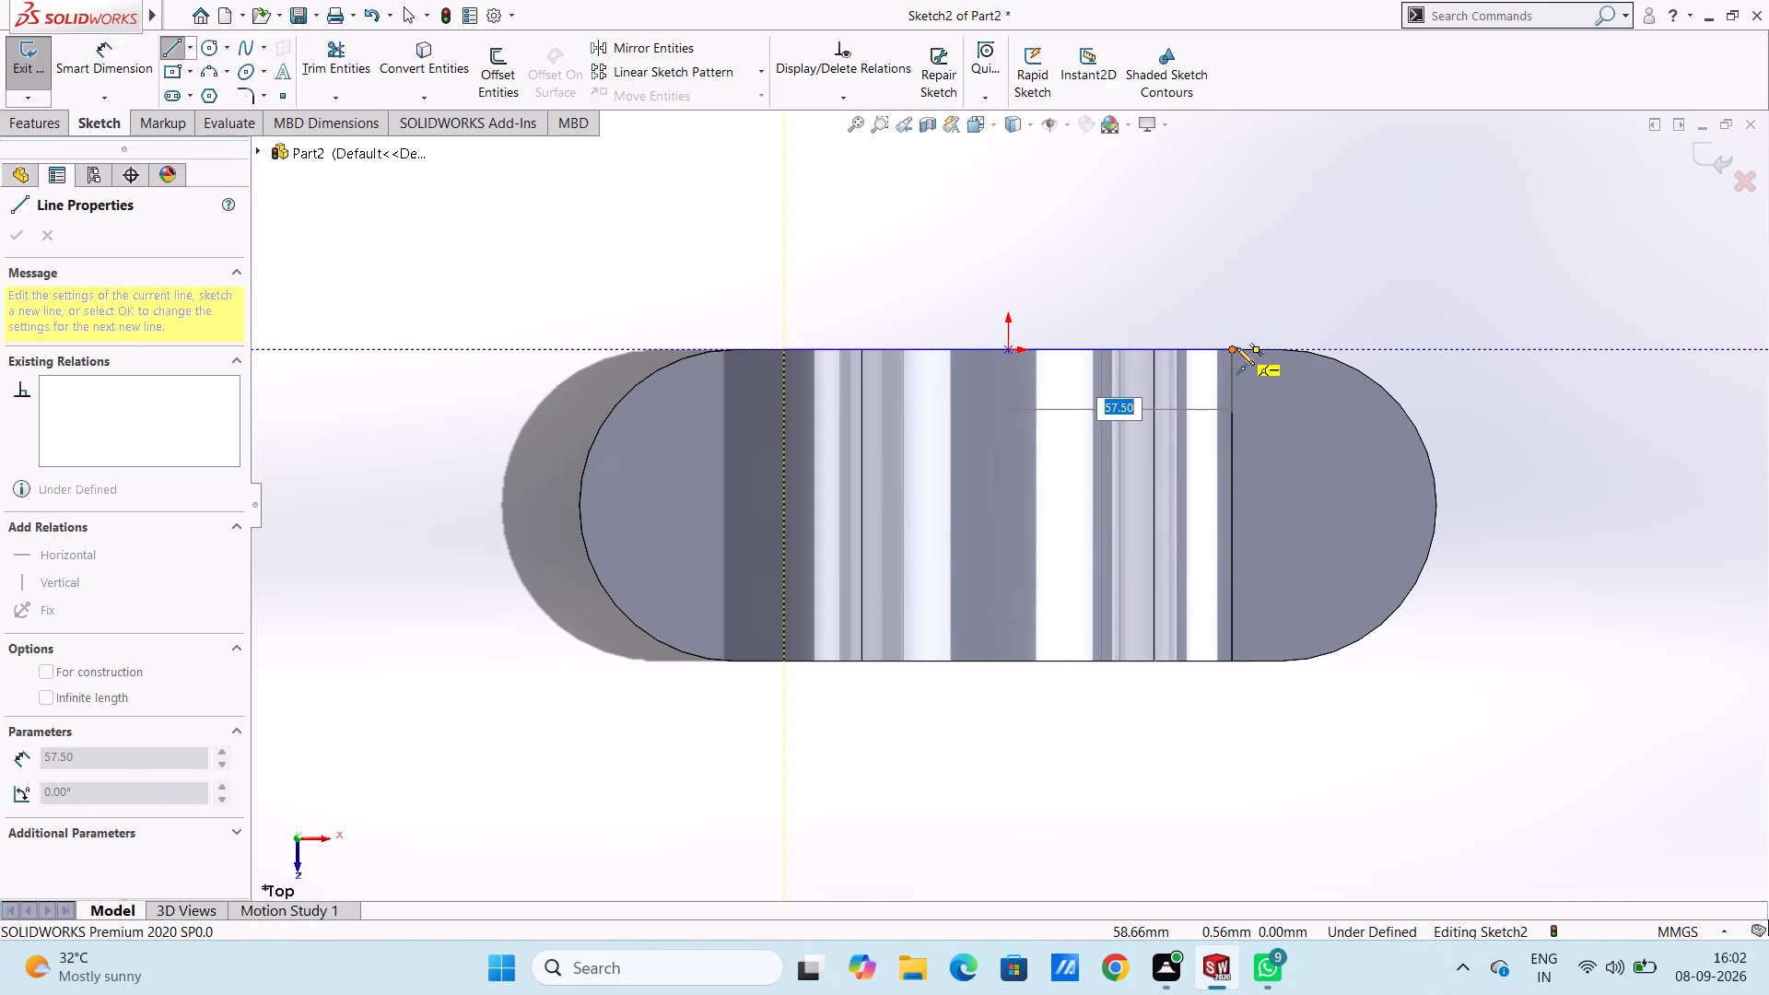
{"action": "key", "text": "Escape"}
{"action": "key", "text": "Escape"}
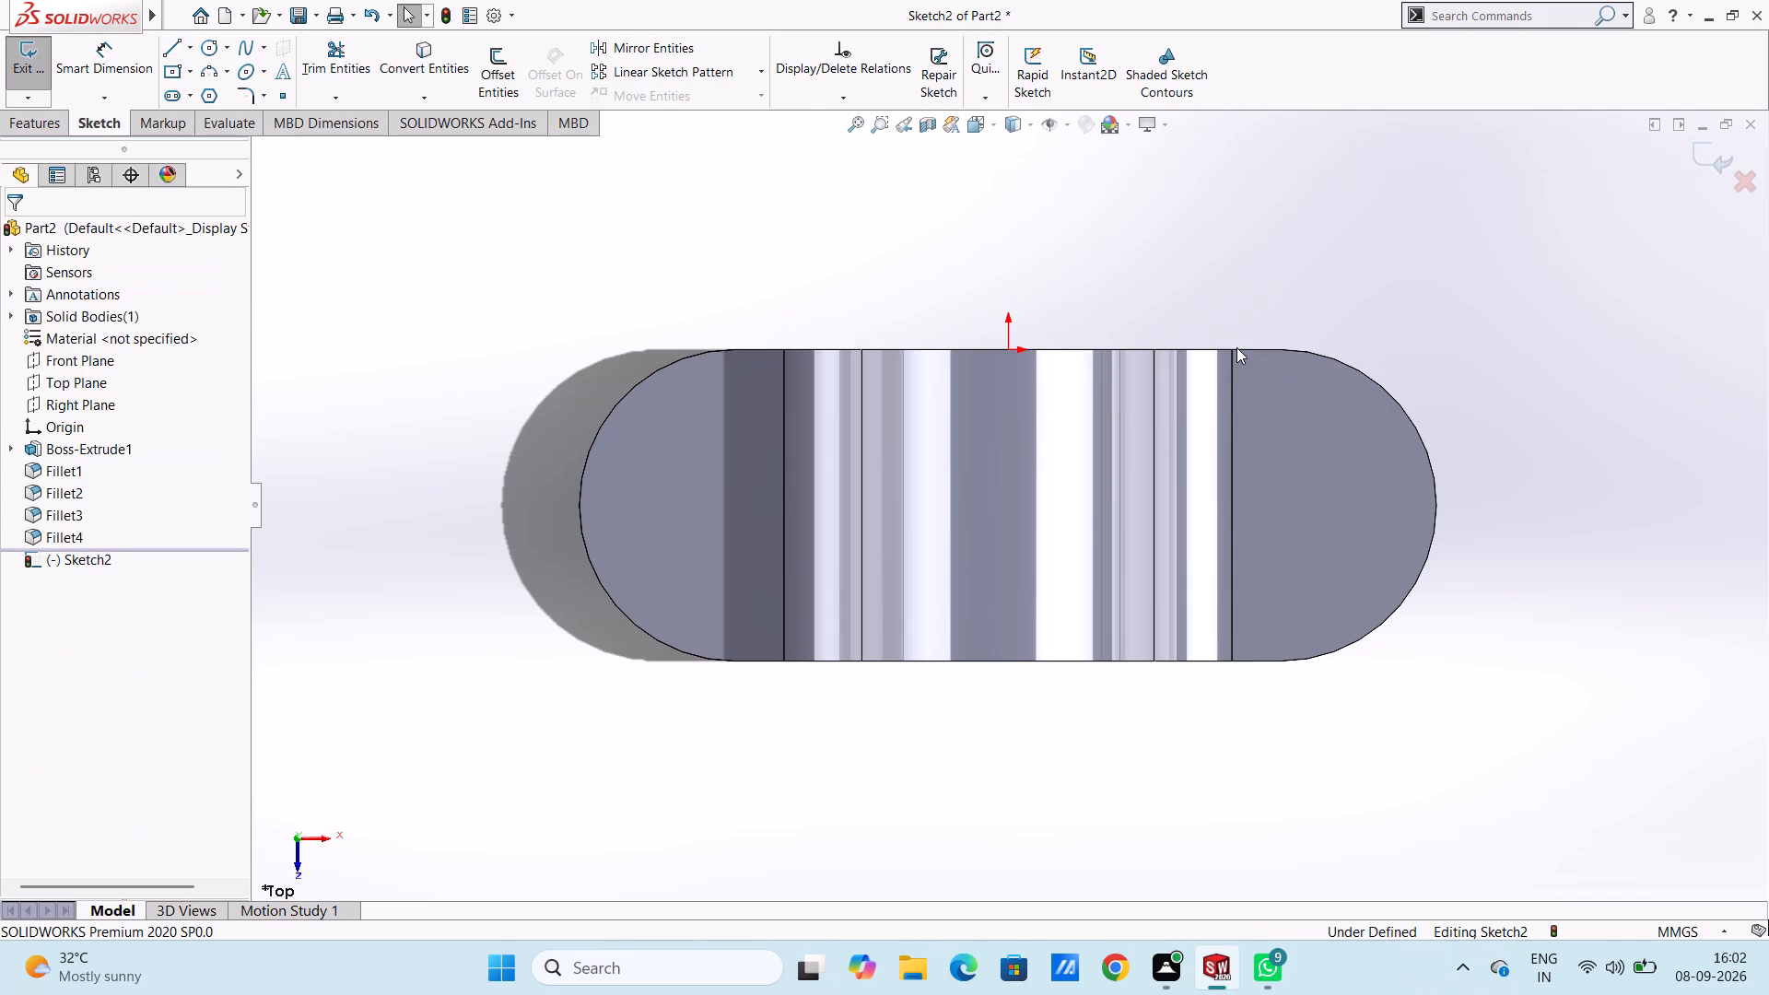
Sketch two circles of 10 mm radius on the base, one centred on each rounded end's arc centre.
{"action": "key", "text": "ctrl+1"}
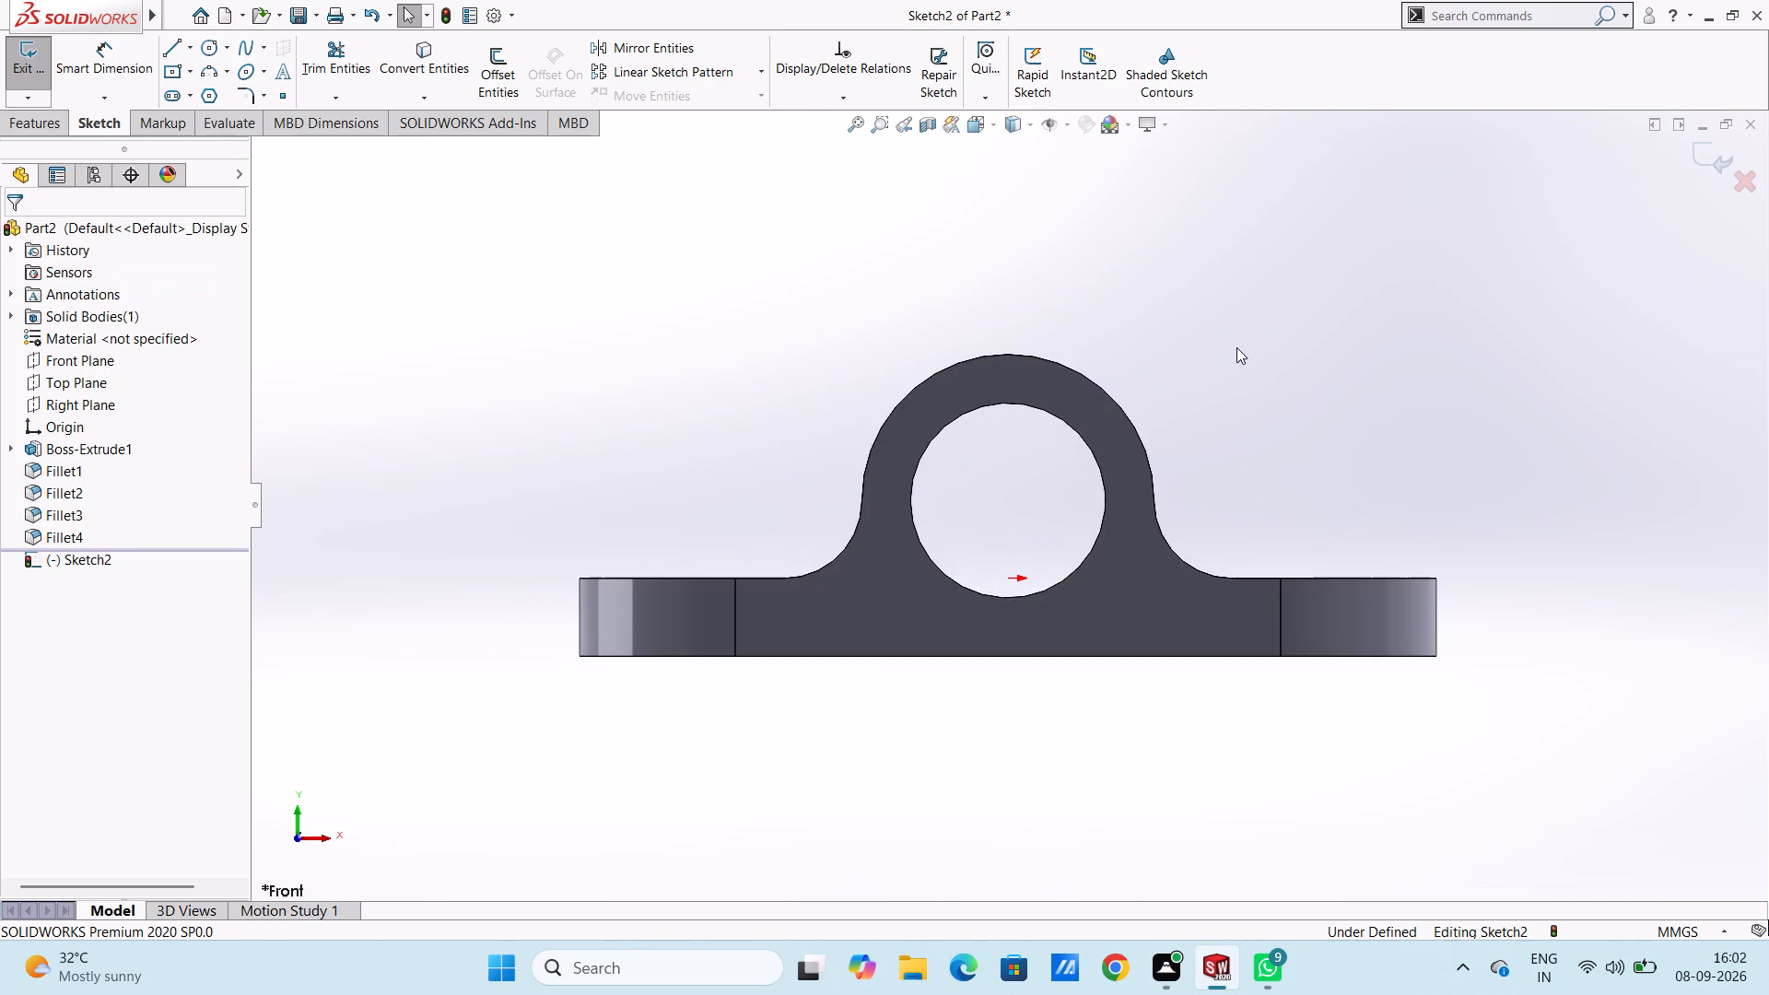
{"action": "key", "text": "ctrl+5"}
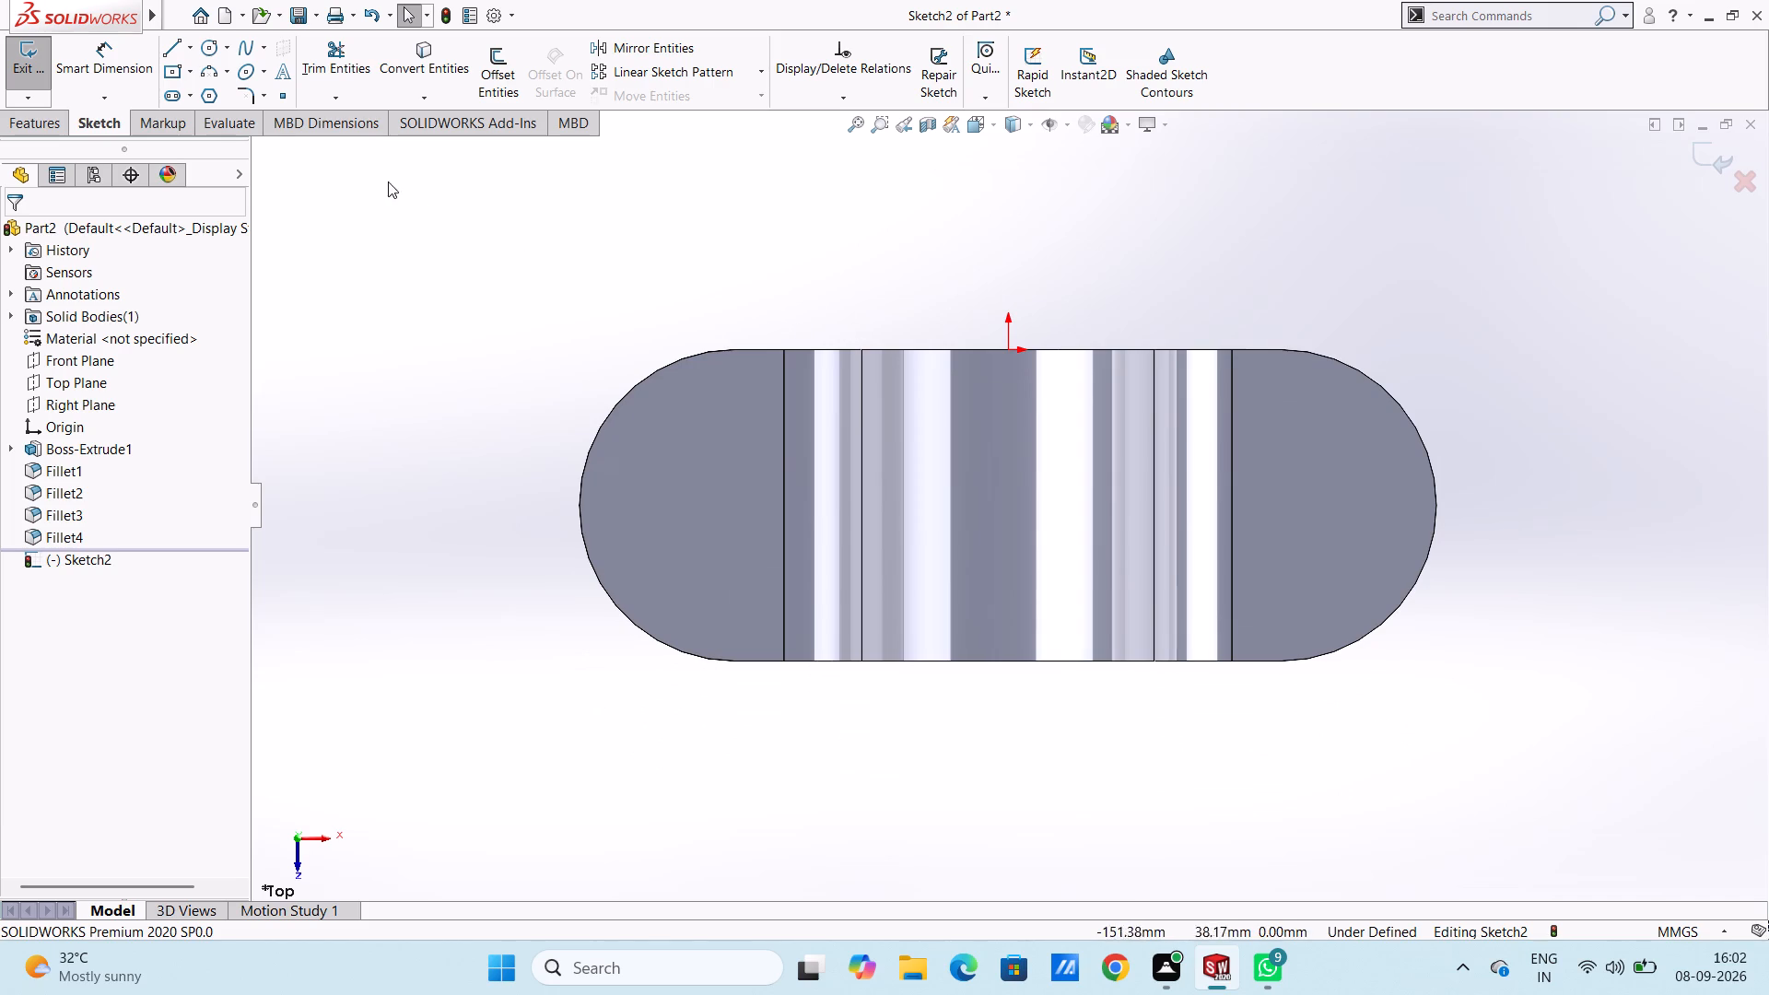
{"action": "left_click", "coordinate": [212, 53]}
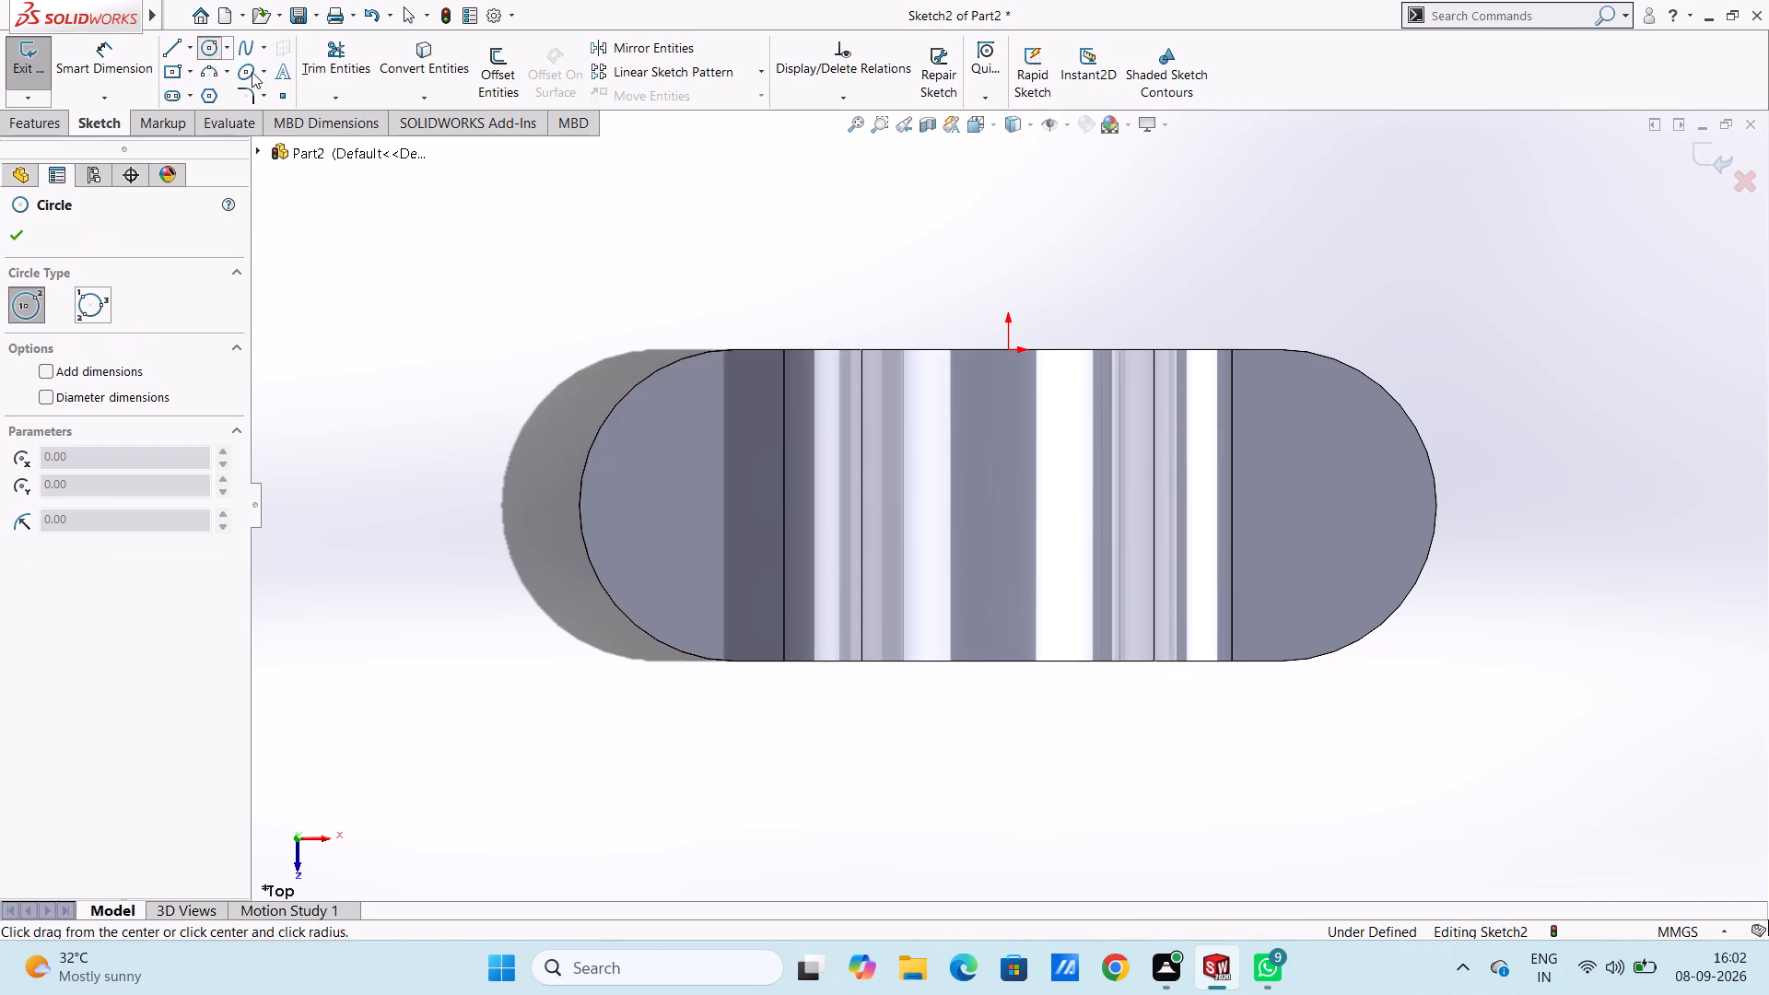
{"action": "left_click", "coordinate": [735, 503]}
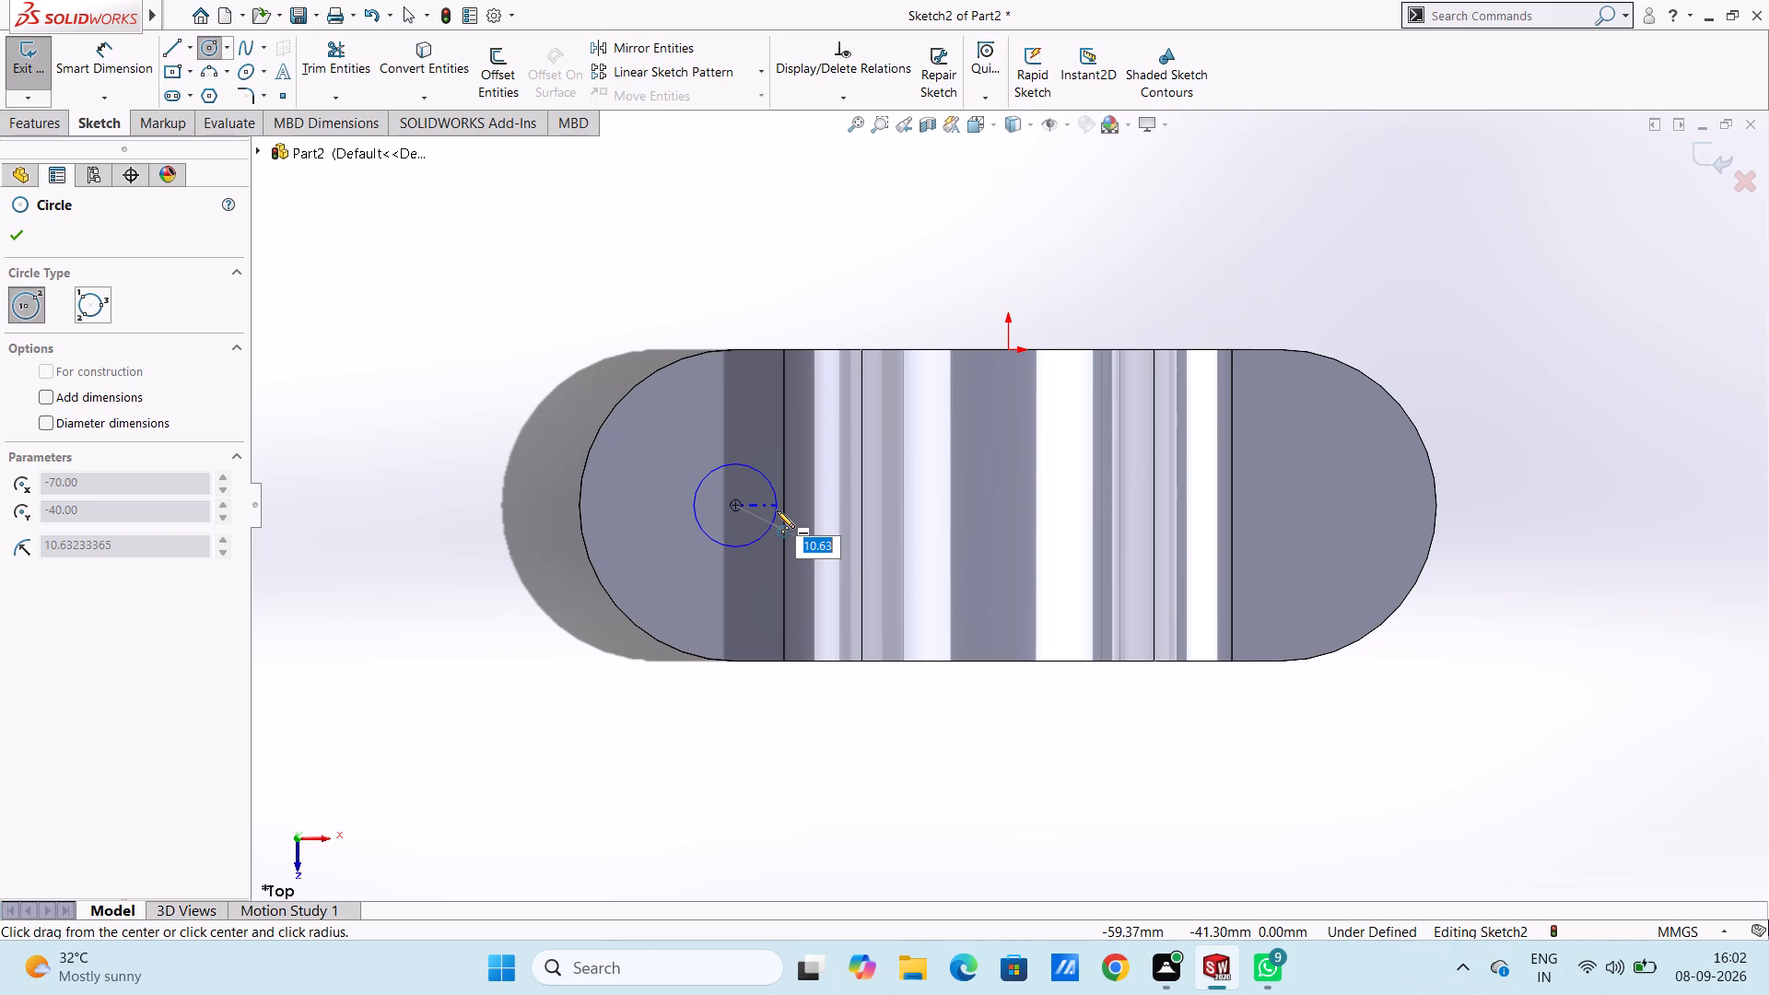
{"action": "type", "text": "10"}
{"action": "key", "text": "Return"}
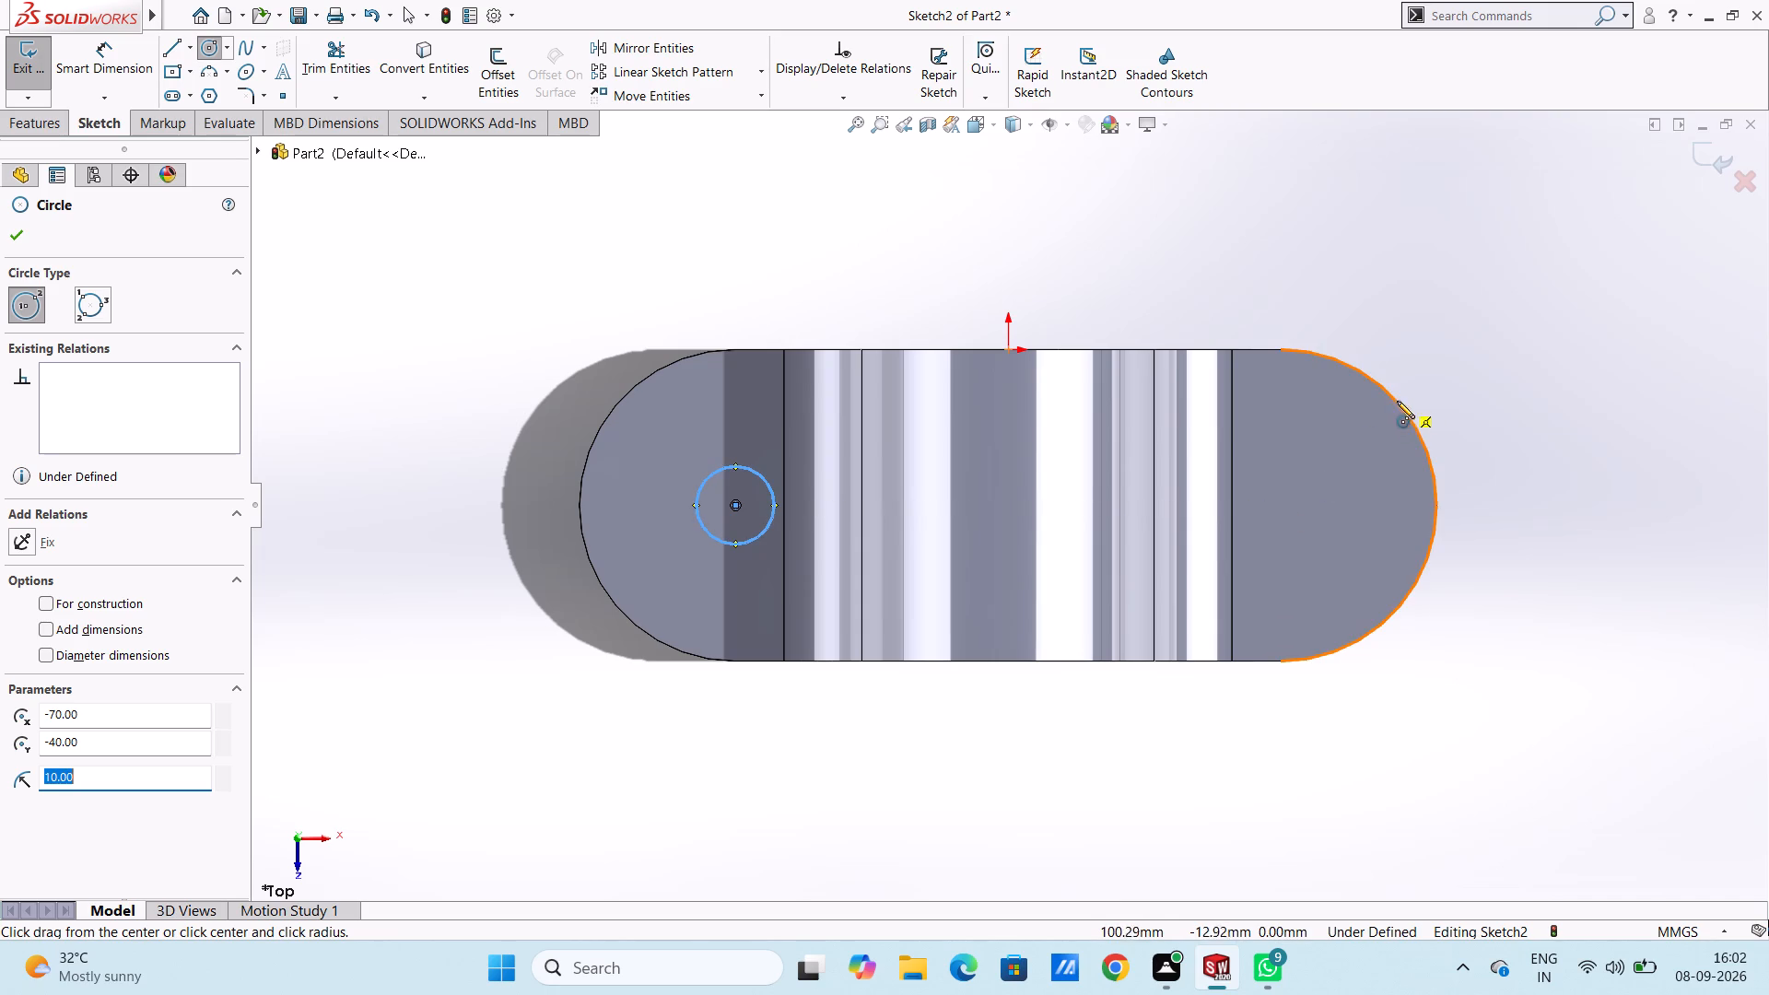
{"action": "left_click", "coordinate": [1278, 504]}
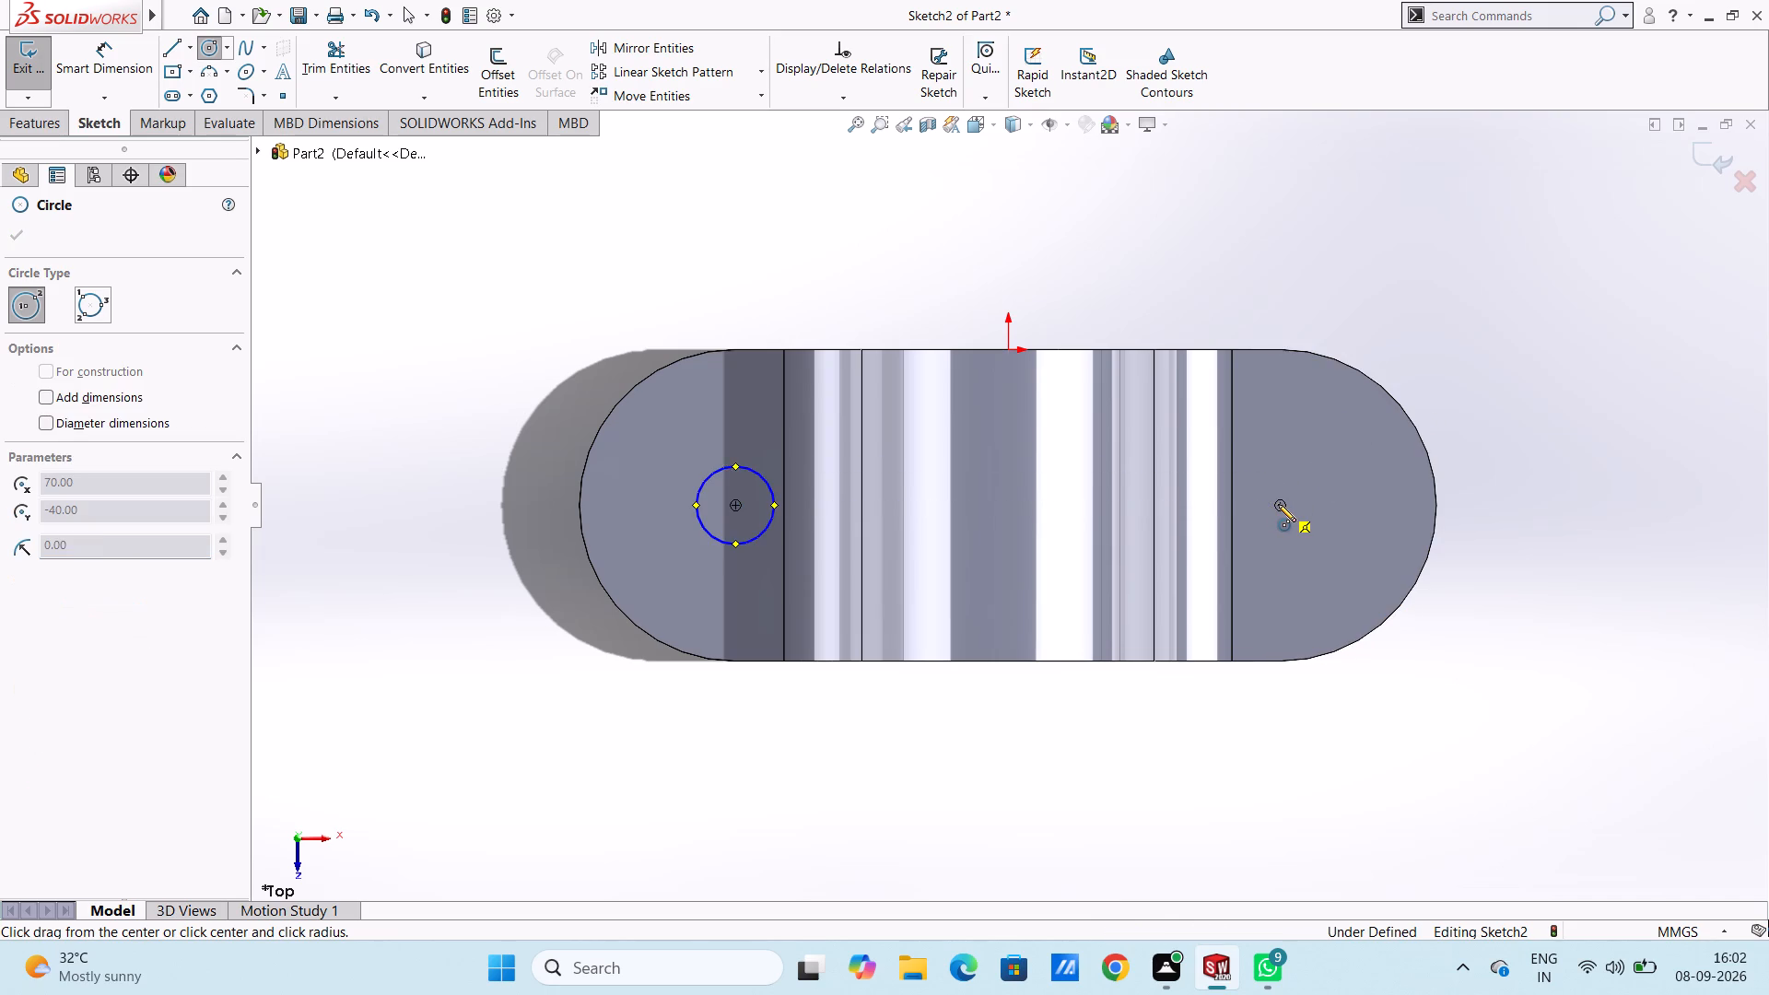
{"action": "type", "text": "10"}
{"action": "key", "text": "Return"}
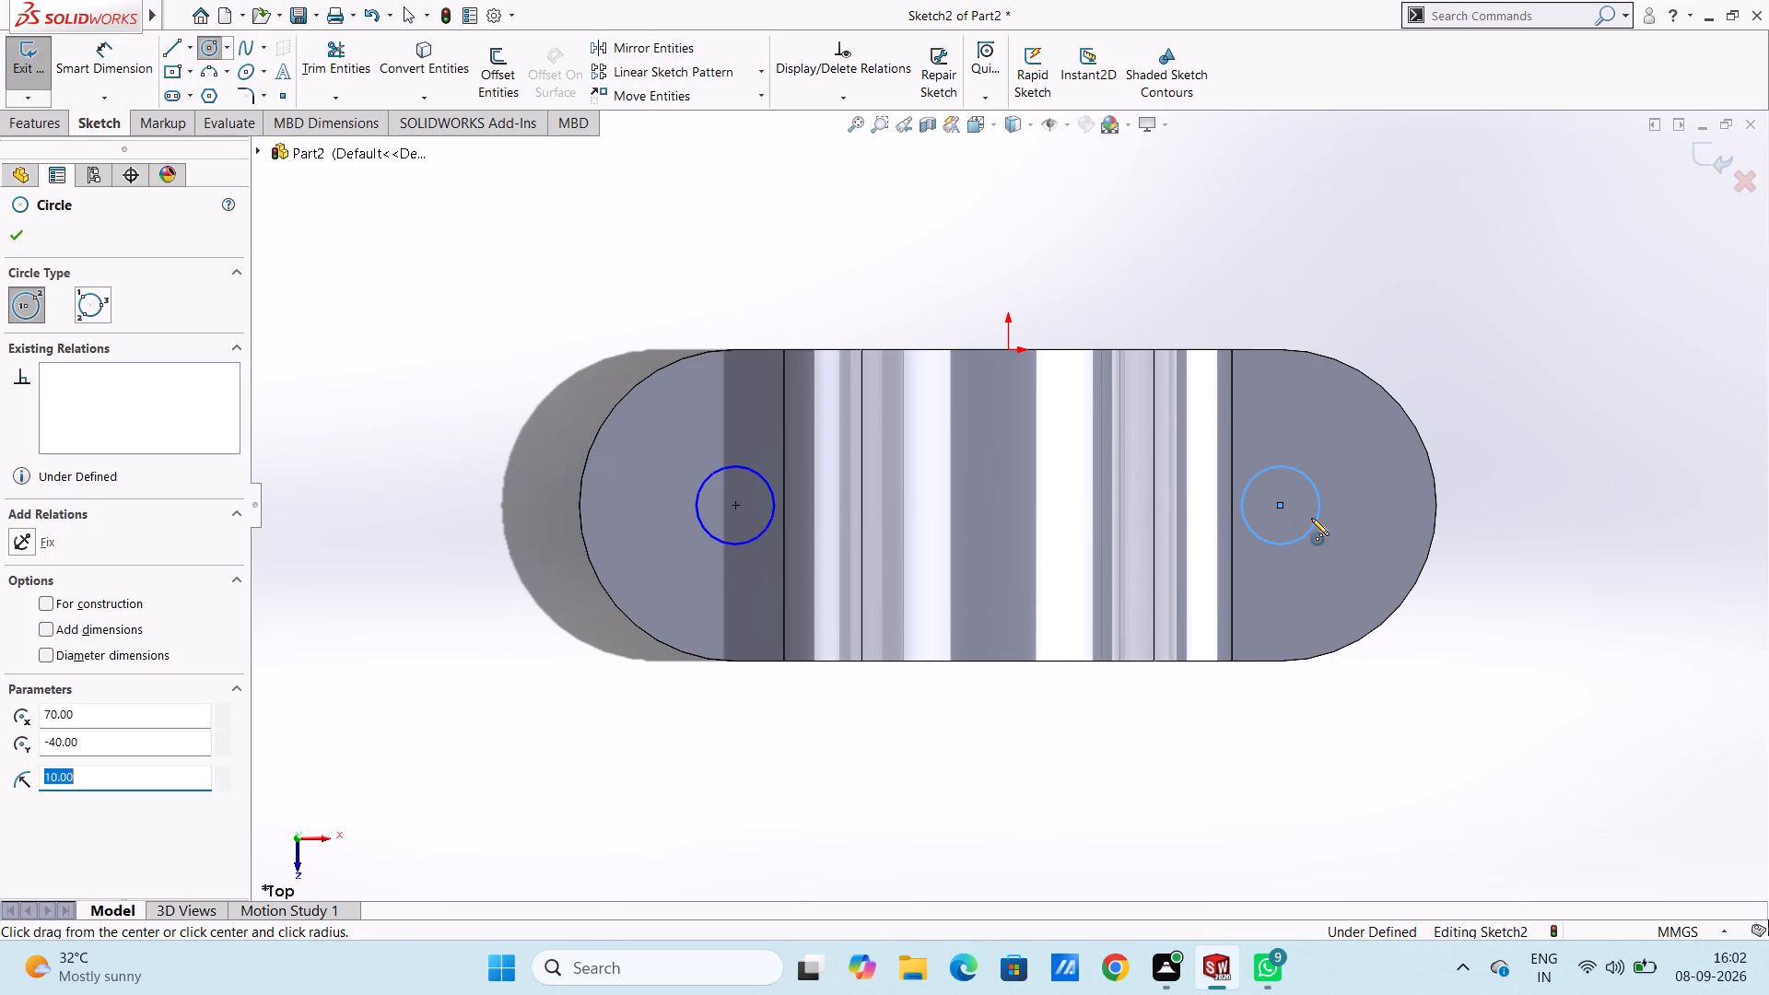
{"action": "key", "text": "Escape"}
{"action": "key", "text": "Escape"}
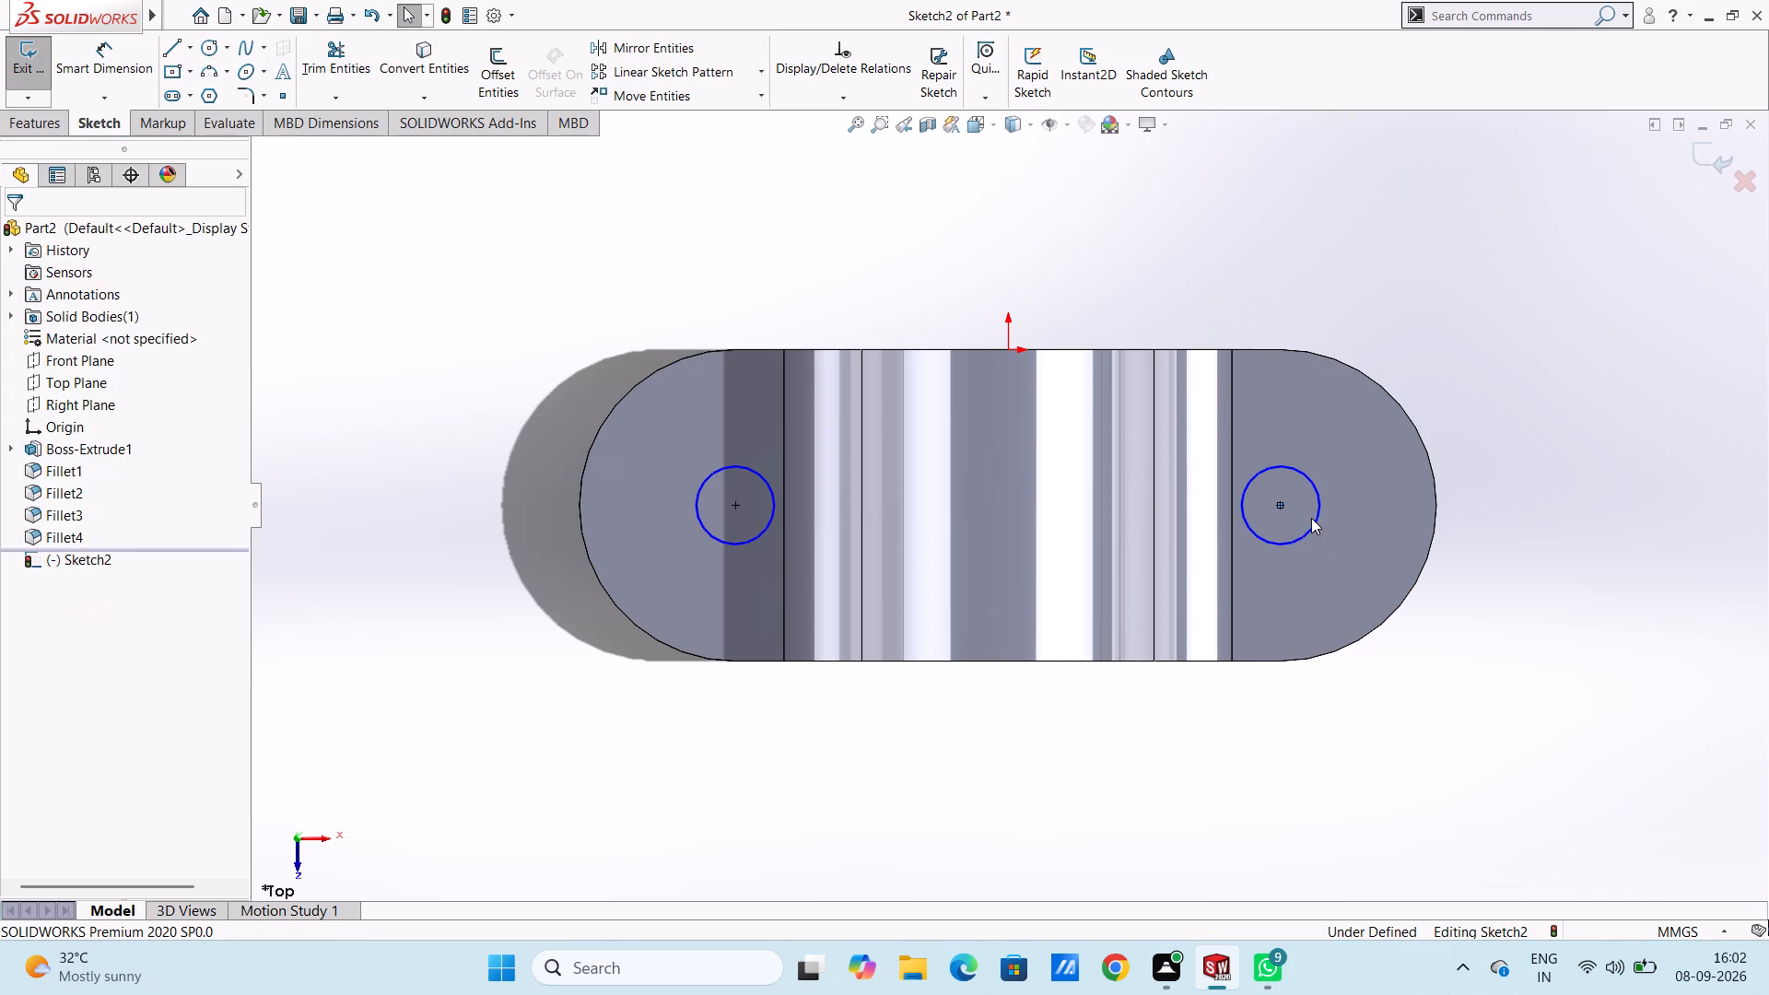
Dimension the diameters of the left and right base circles at 20 mm each.
{"action": "left_click", "coordinate": [90, 49]}
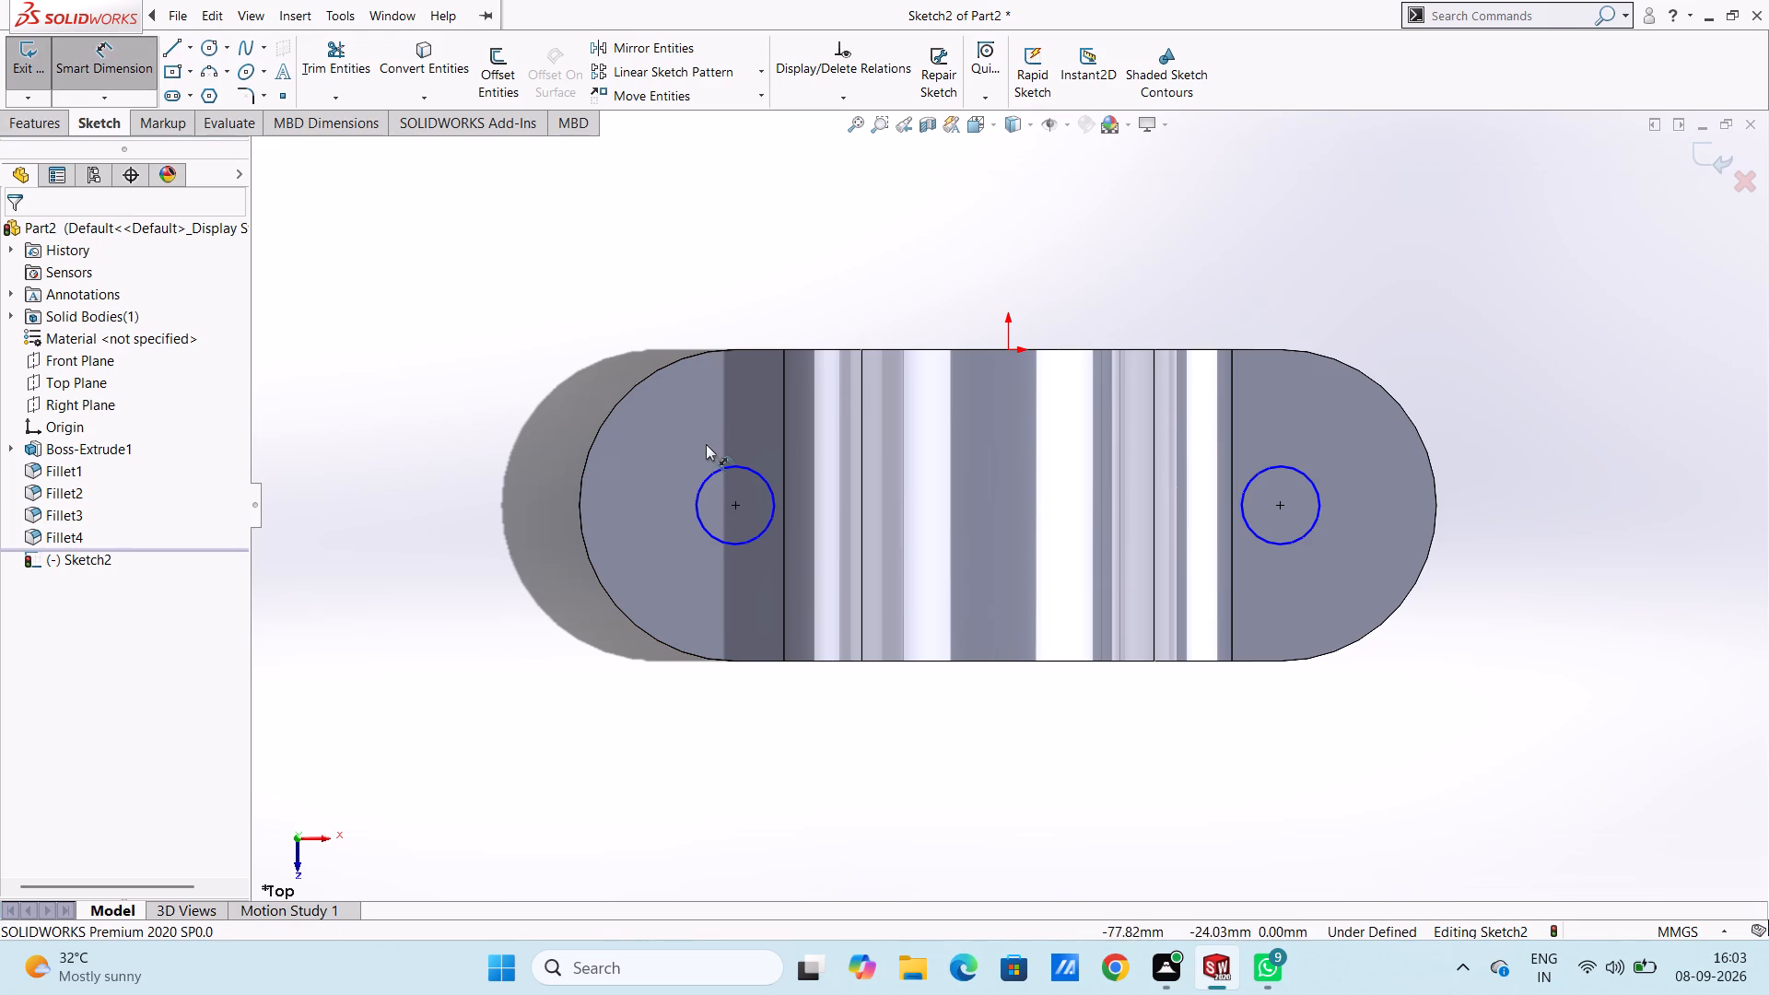
{"action": "left_click", "coordinate": [717, 474]}
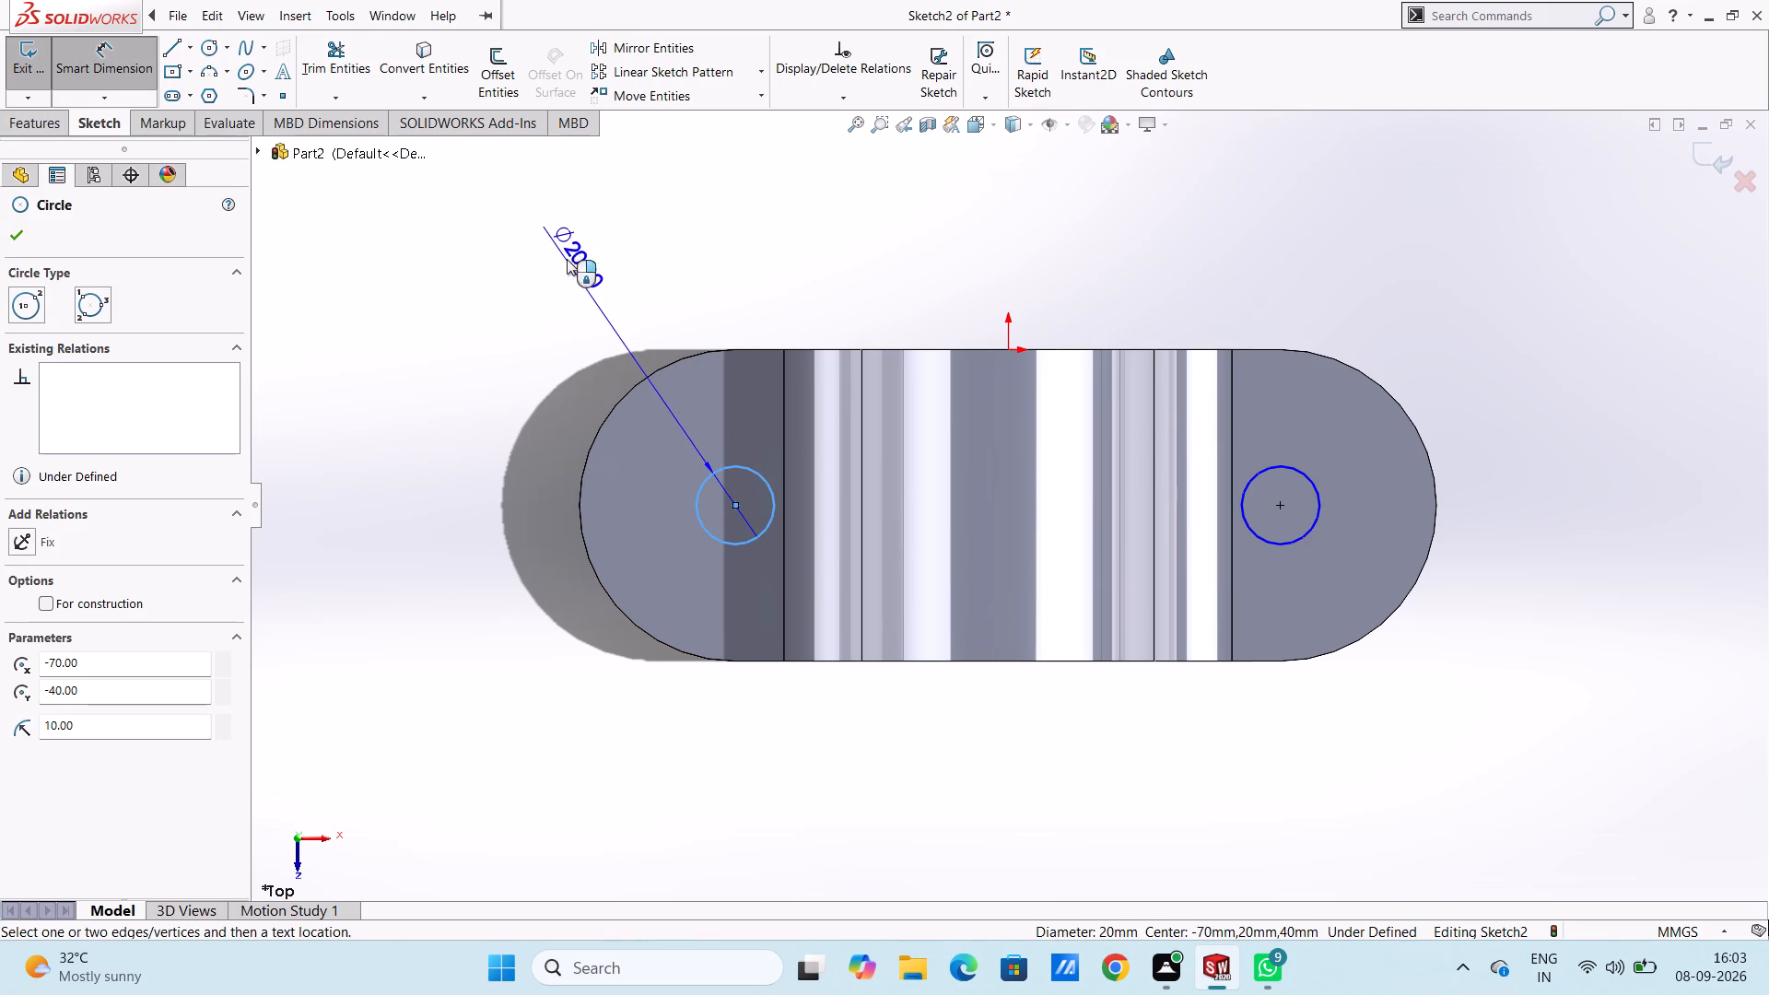
{"action": "left_click", "coordinate": [557, 229]}
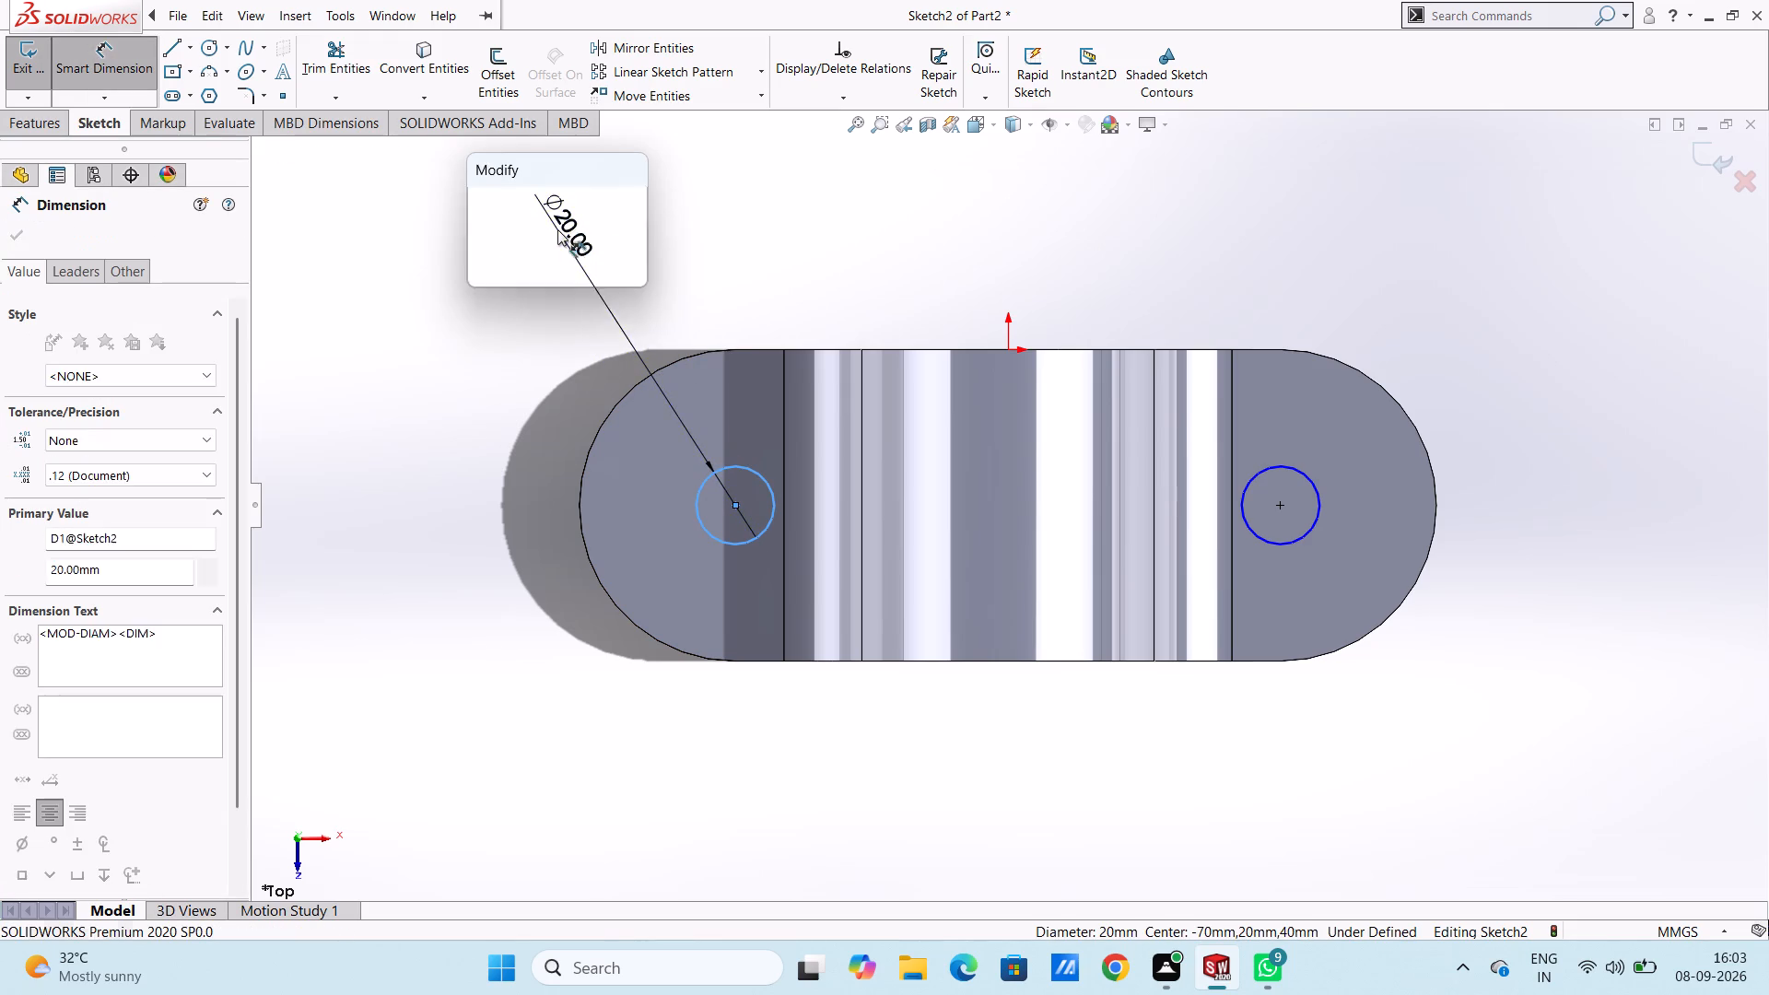
{"action": "key", "text": "Return"}
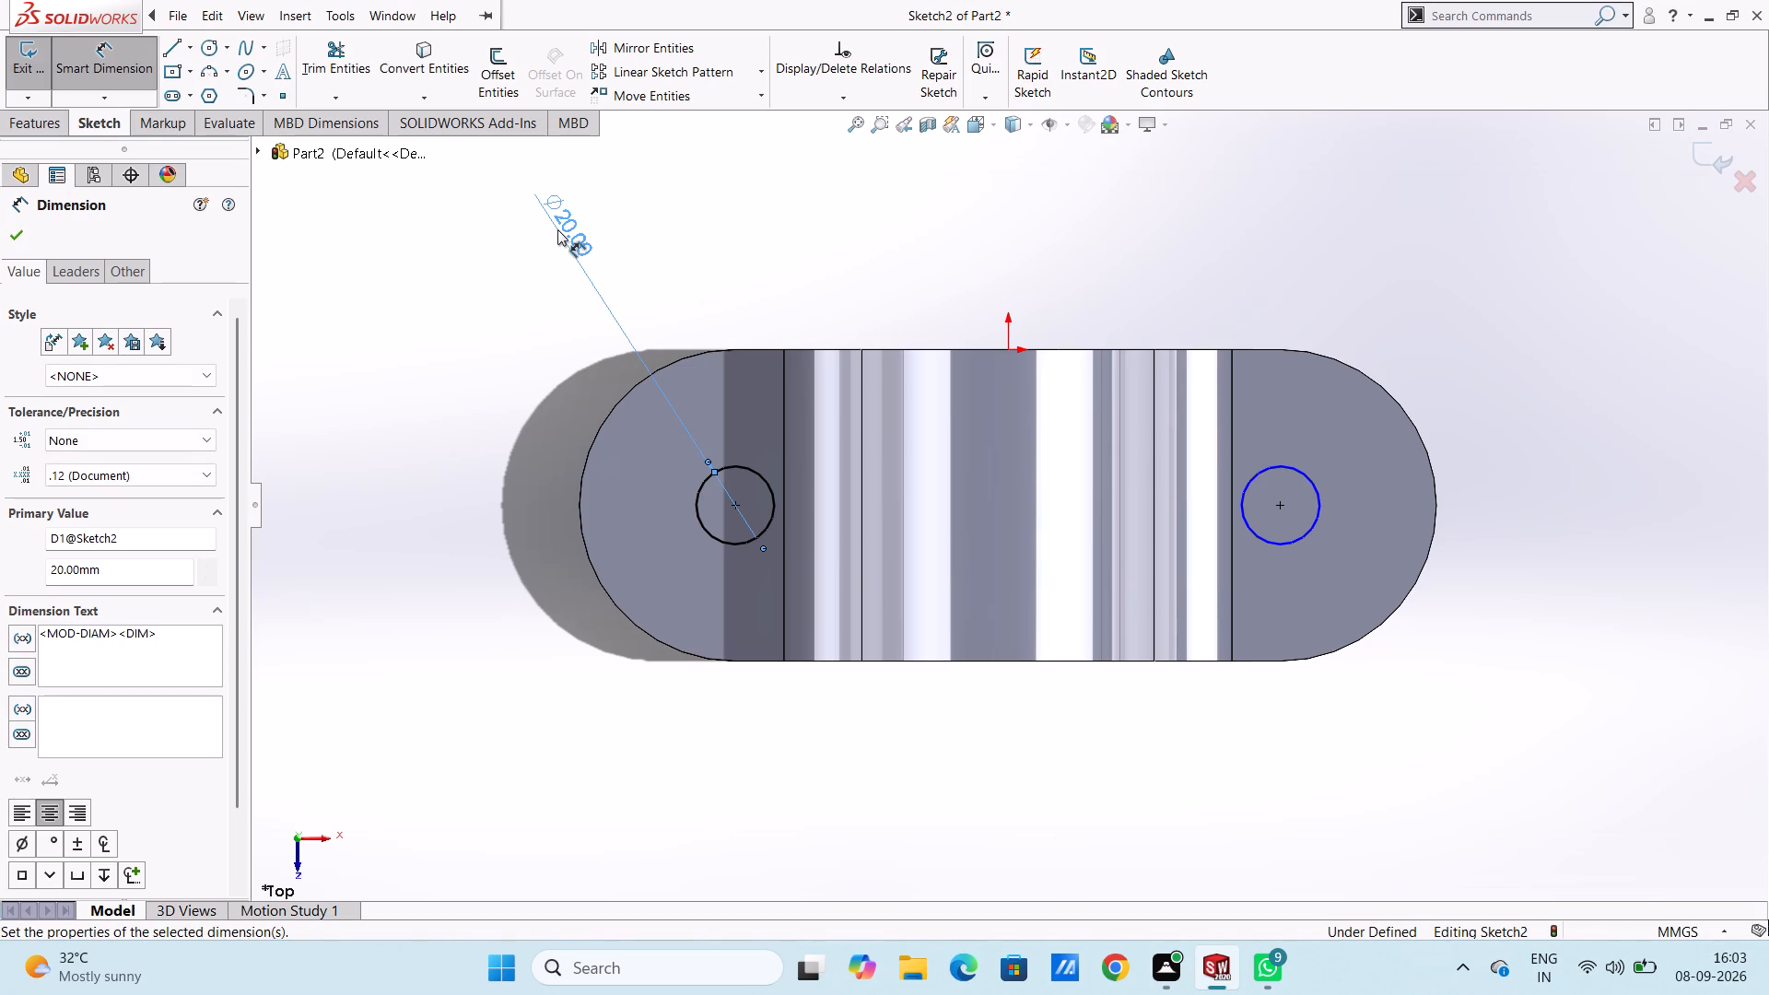
{"action": "left_click", "coordinate": [675, 212]}
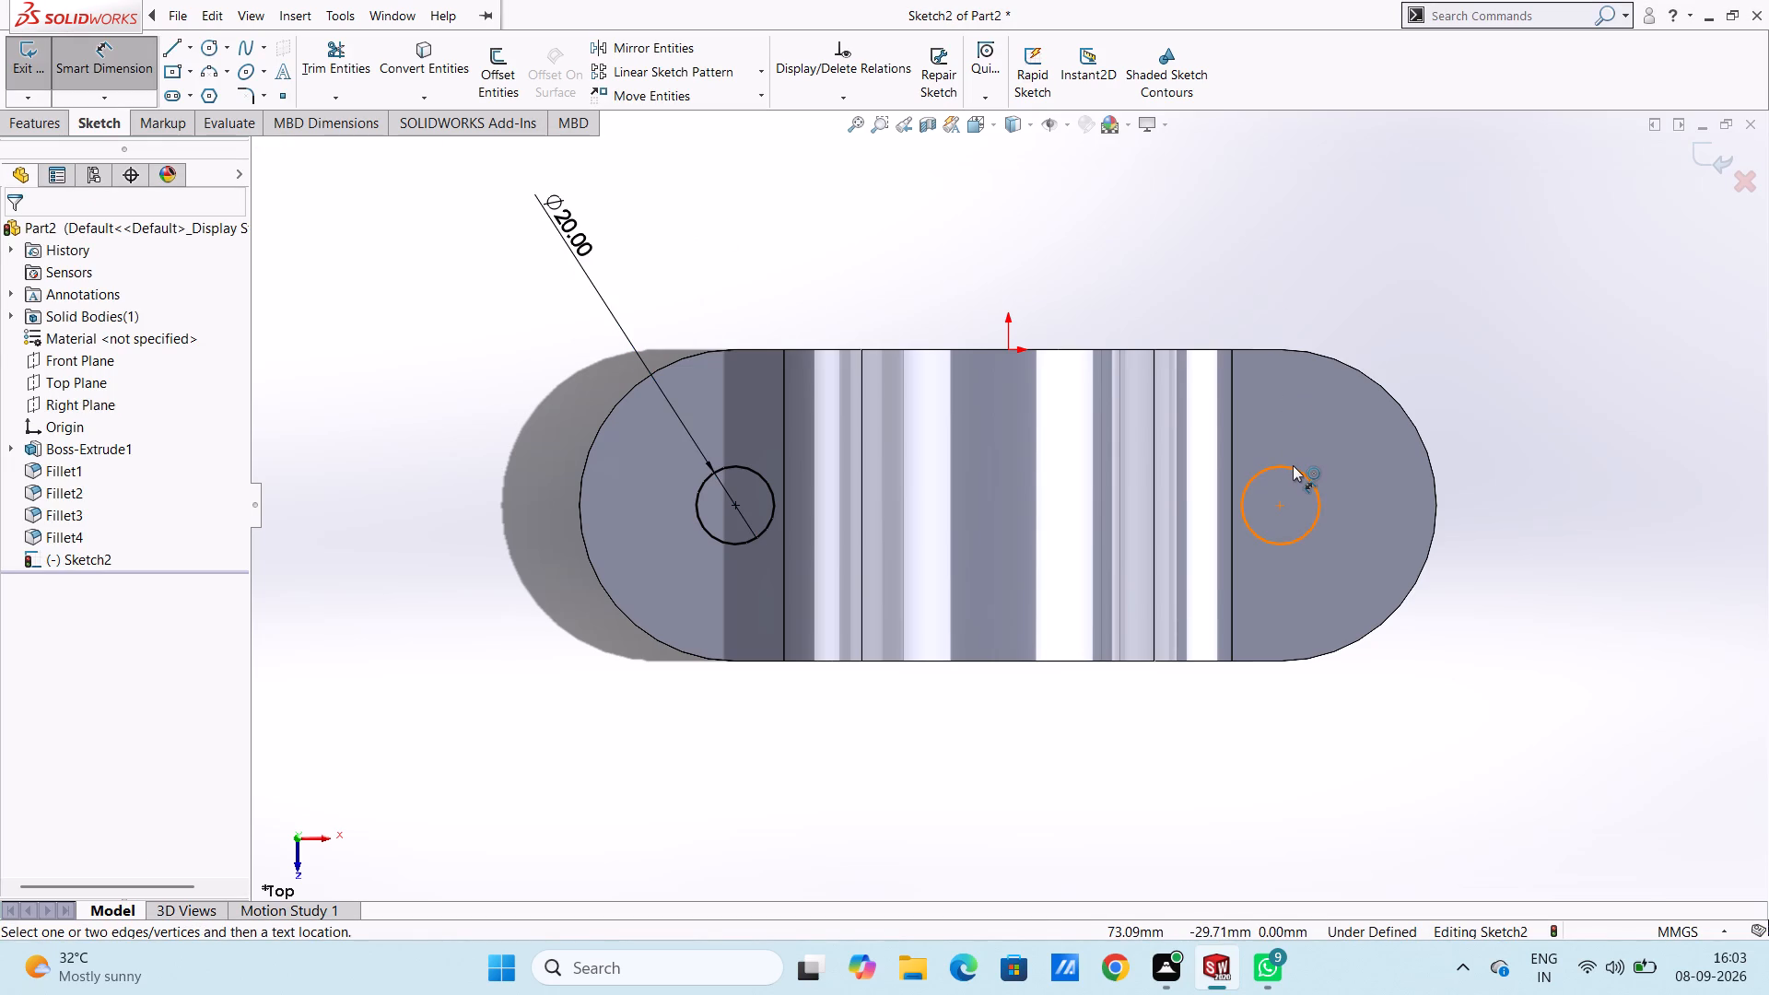
{"action": "left_click", "coordinate": [1293, 465]}
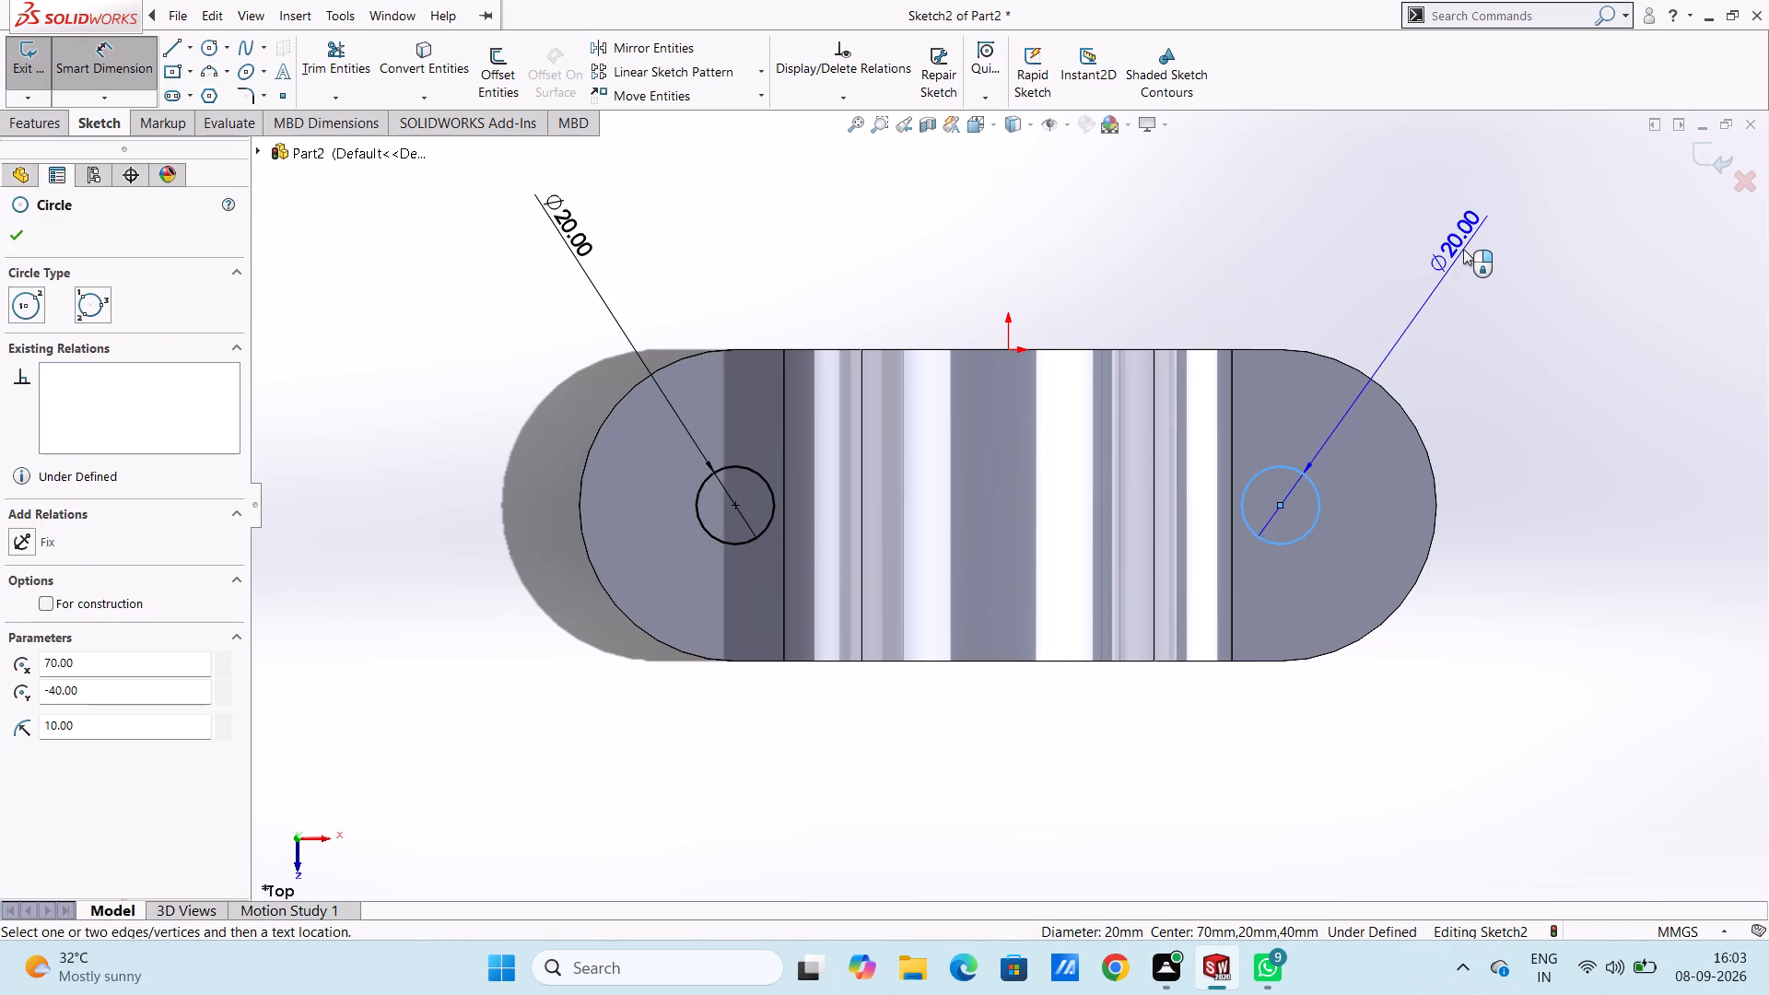
{"action": "left_click", "coordinate": [1448, 222]}
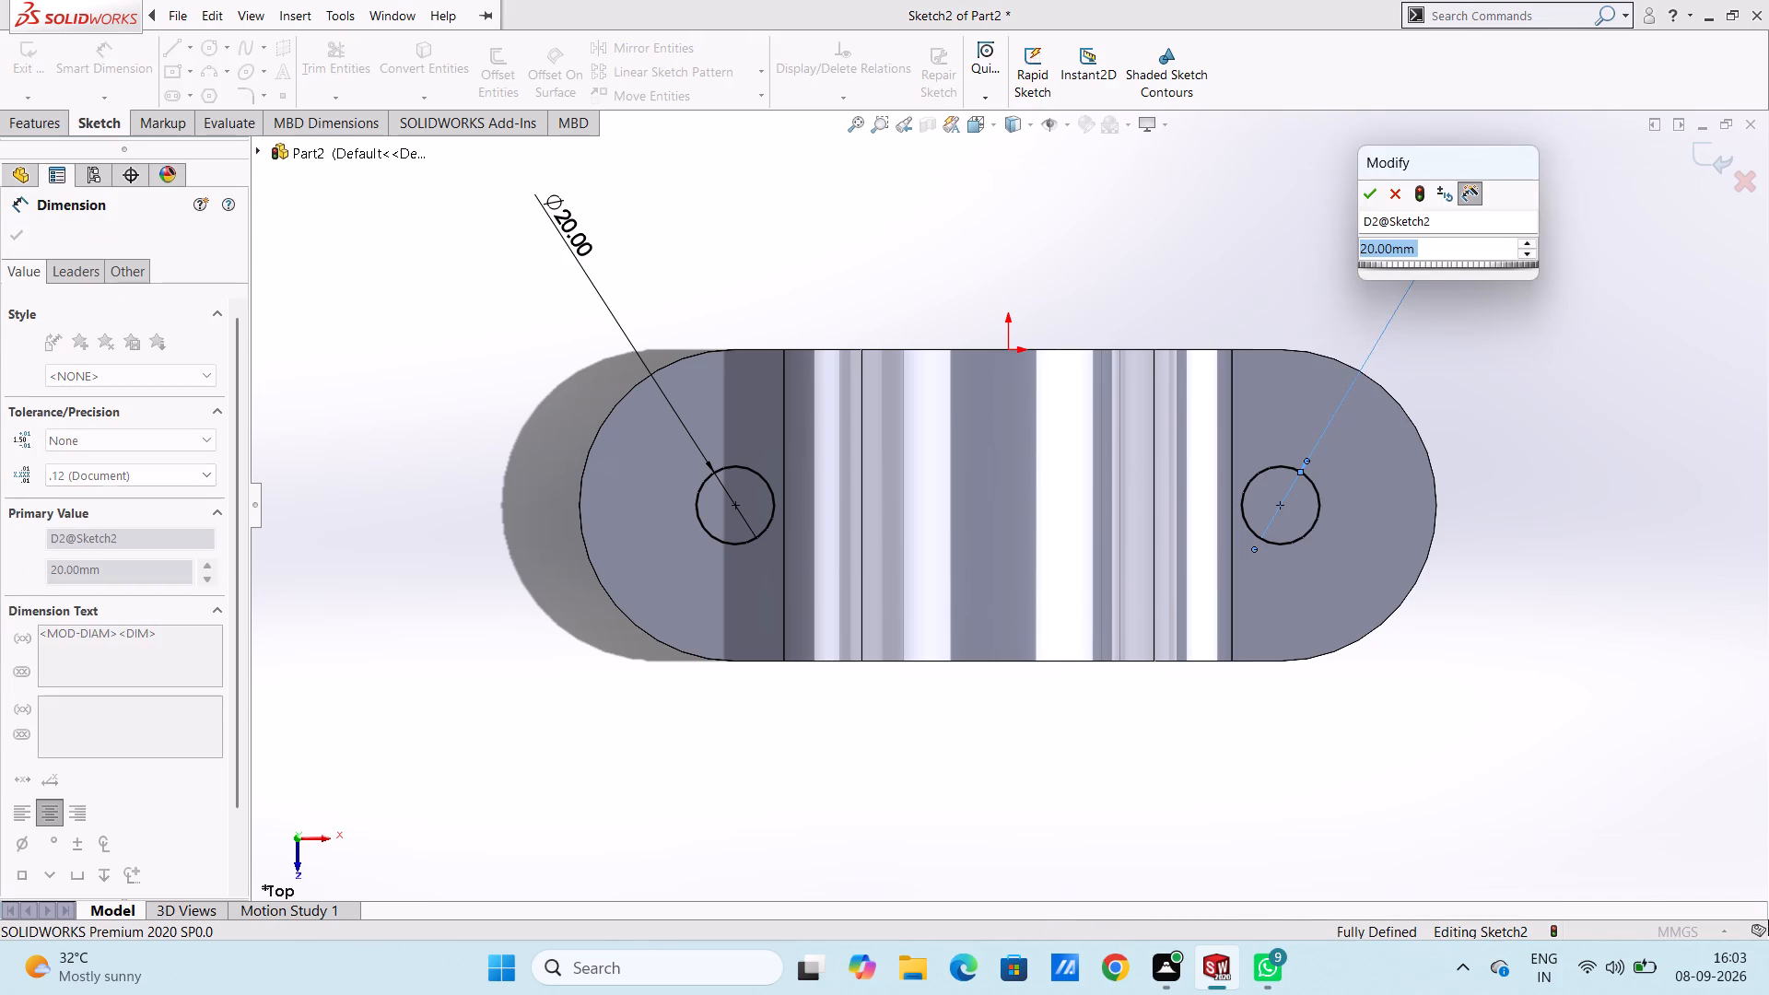
{"action": "key", "text": "Return"}
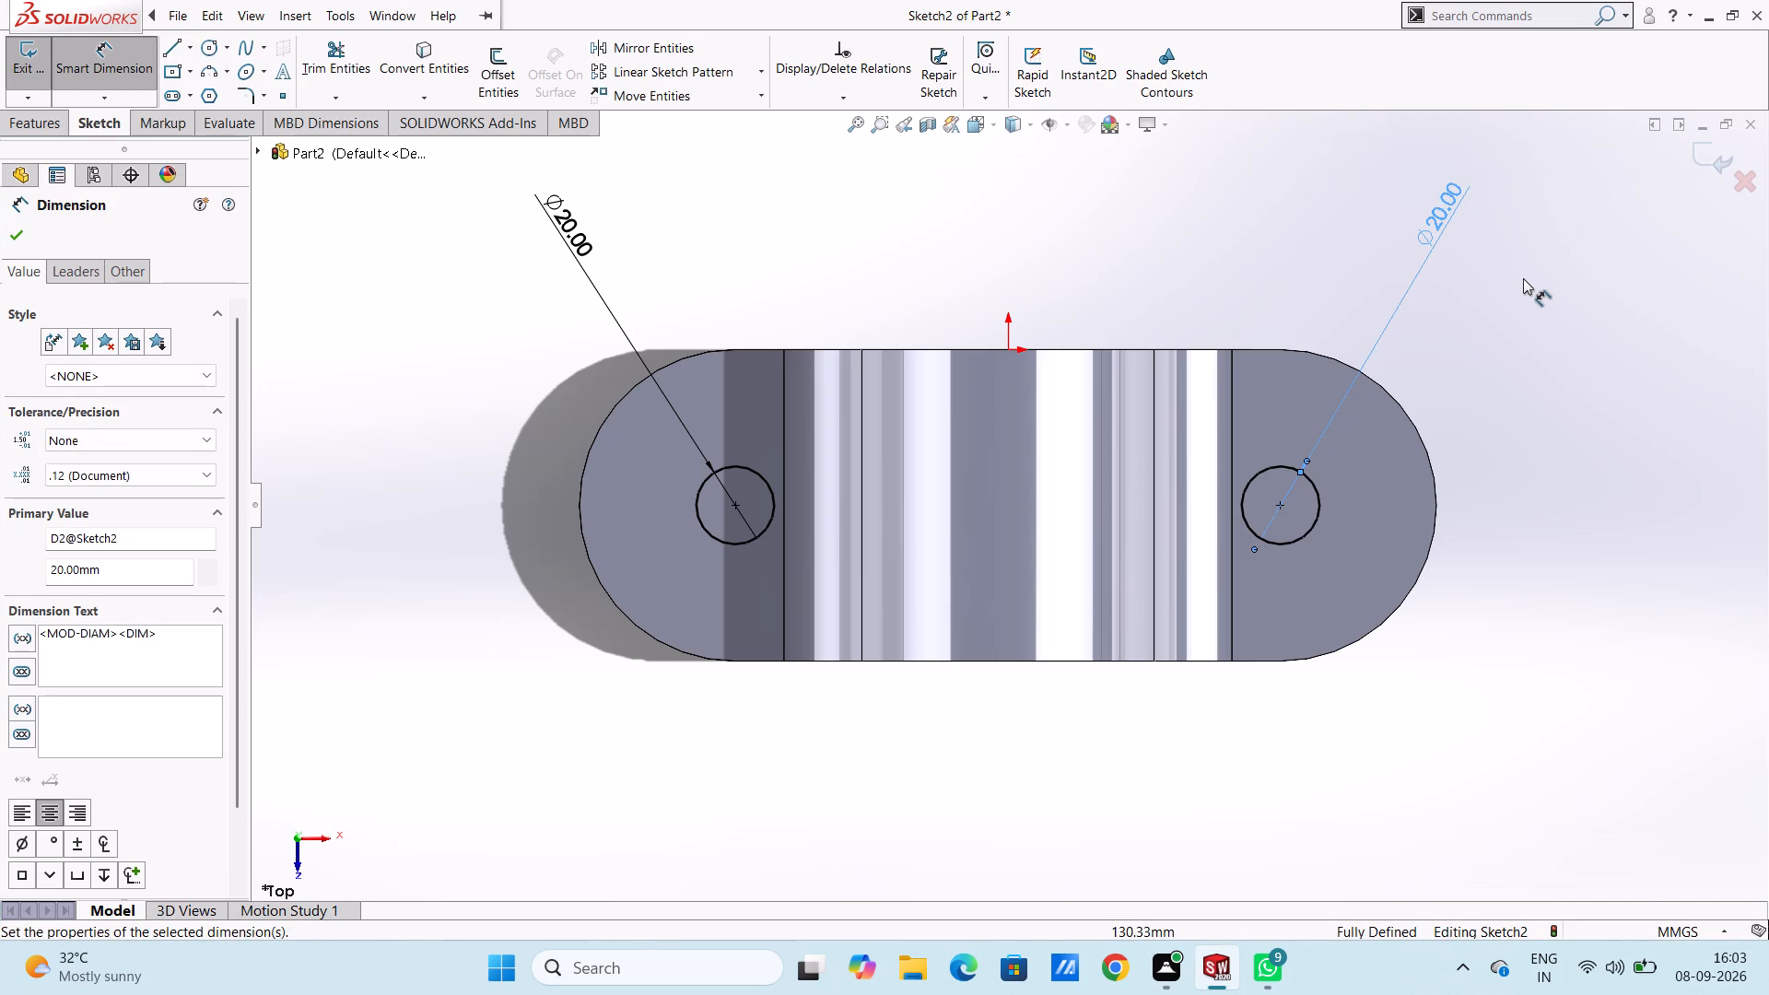
{"action": "key", "text": "Escape"}
{"action": "key", "text": "Escape"}
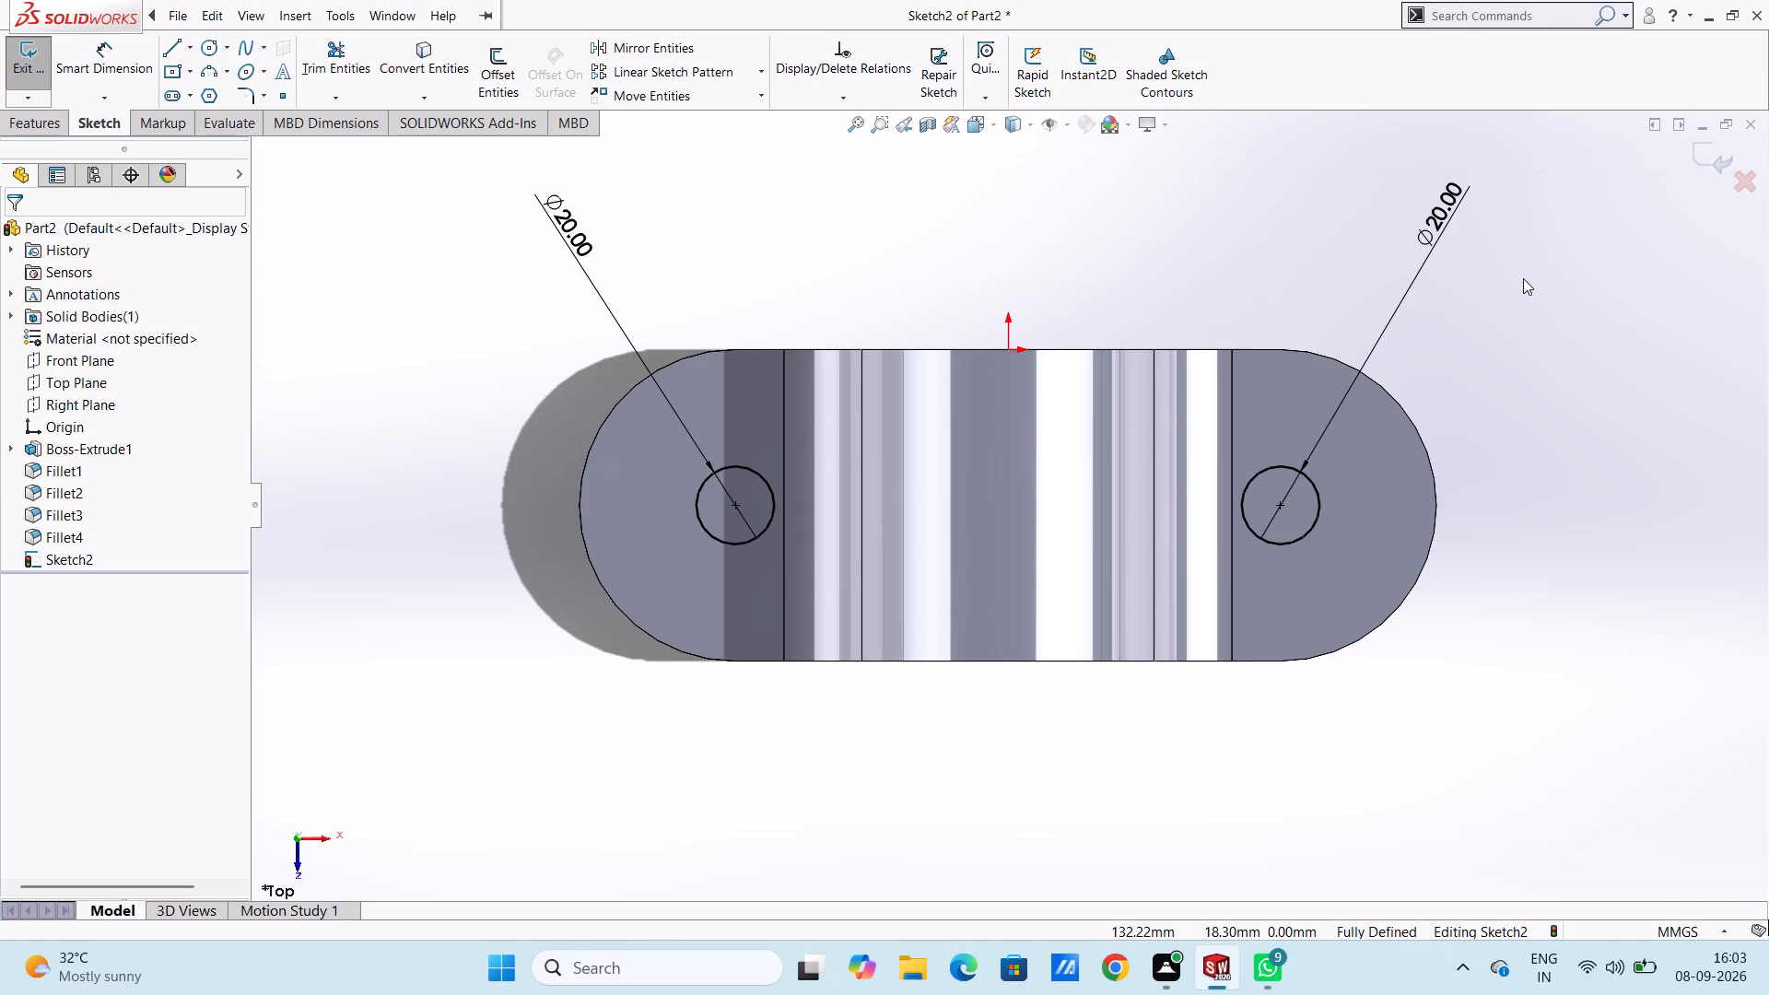
Cut the two 20 mm circles down through the base ends with a blind Extruded Cut 80 mm deep.
{"action": "right_click", "coordinate": [1617, 449]}
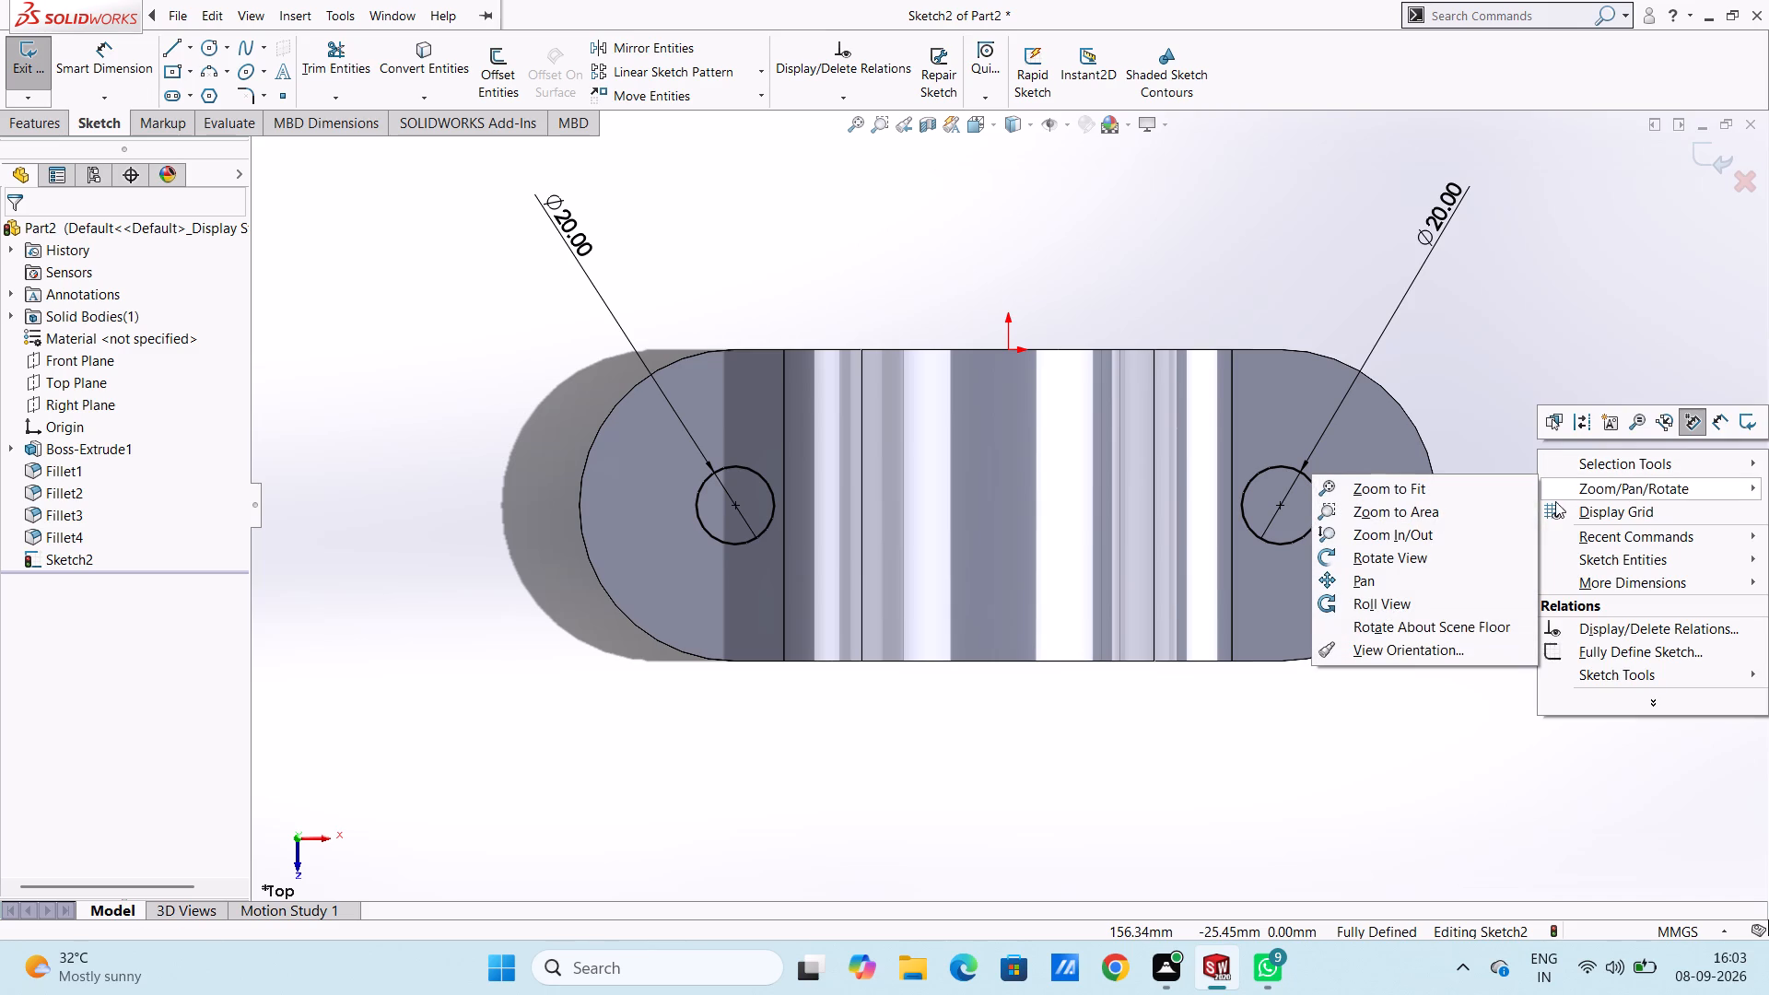
{"action": "left_click", "coordinate": [1464, 552]}
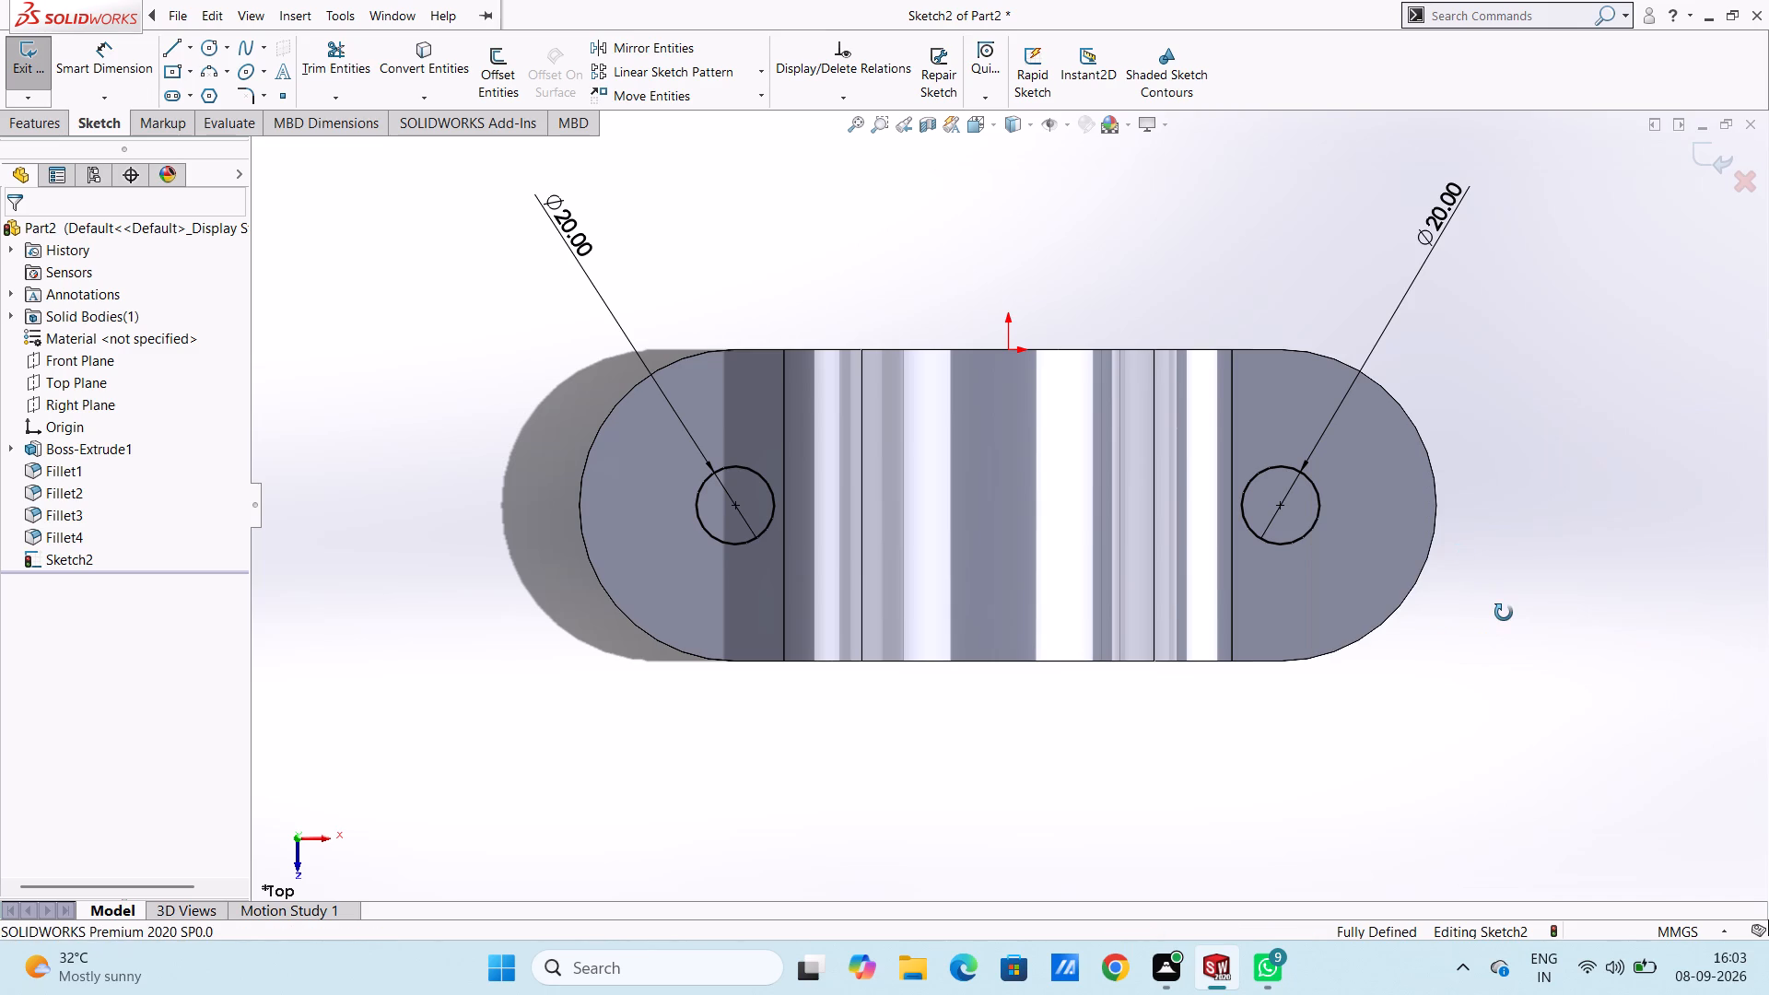
{"action": "right_click_drag", "start_coordinate": [1504, 613], "coordinate": [1484, 577]}
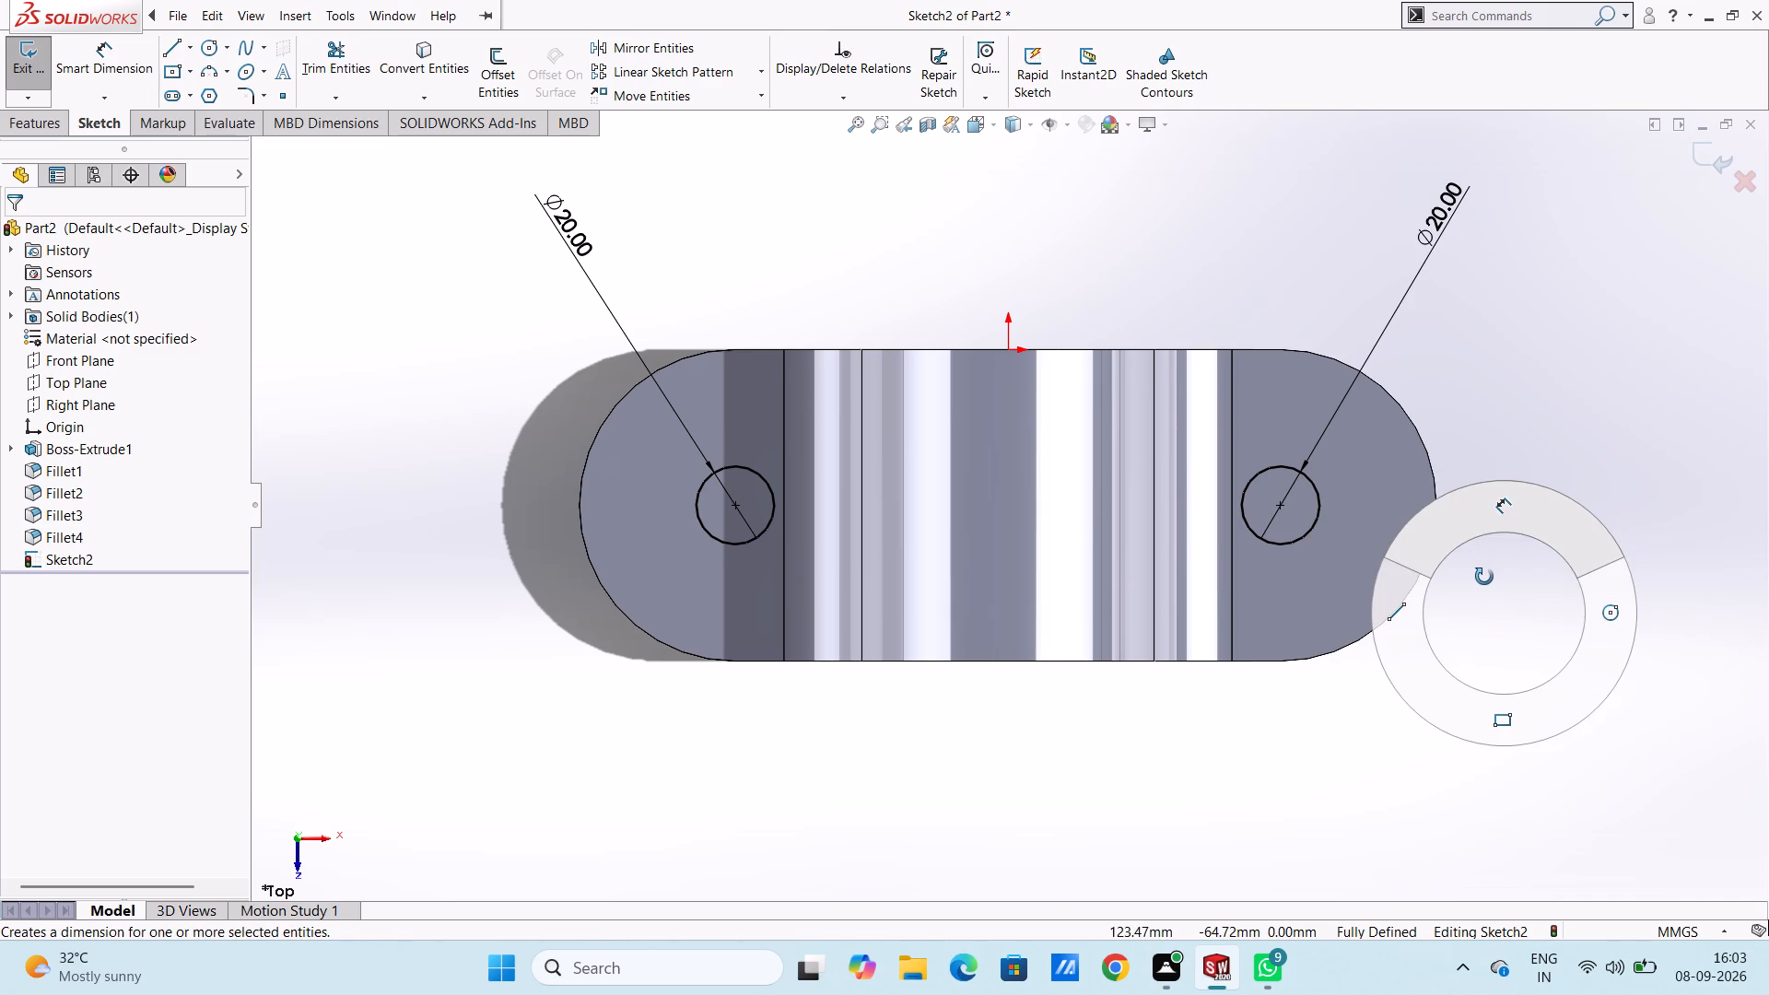
{"action": "right_click_drag", "start_coordinate": [1484, 577], "coordinate": [1488, 582]}
{"action": "left_click_drag", "start_coordinate": [1488, 582], "coordinate": [1470, 475]}
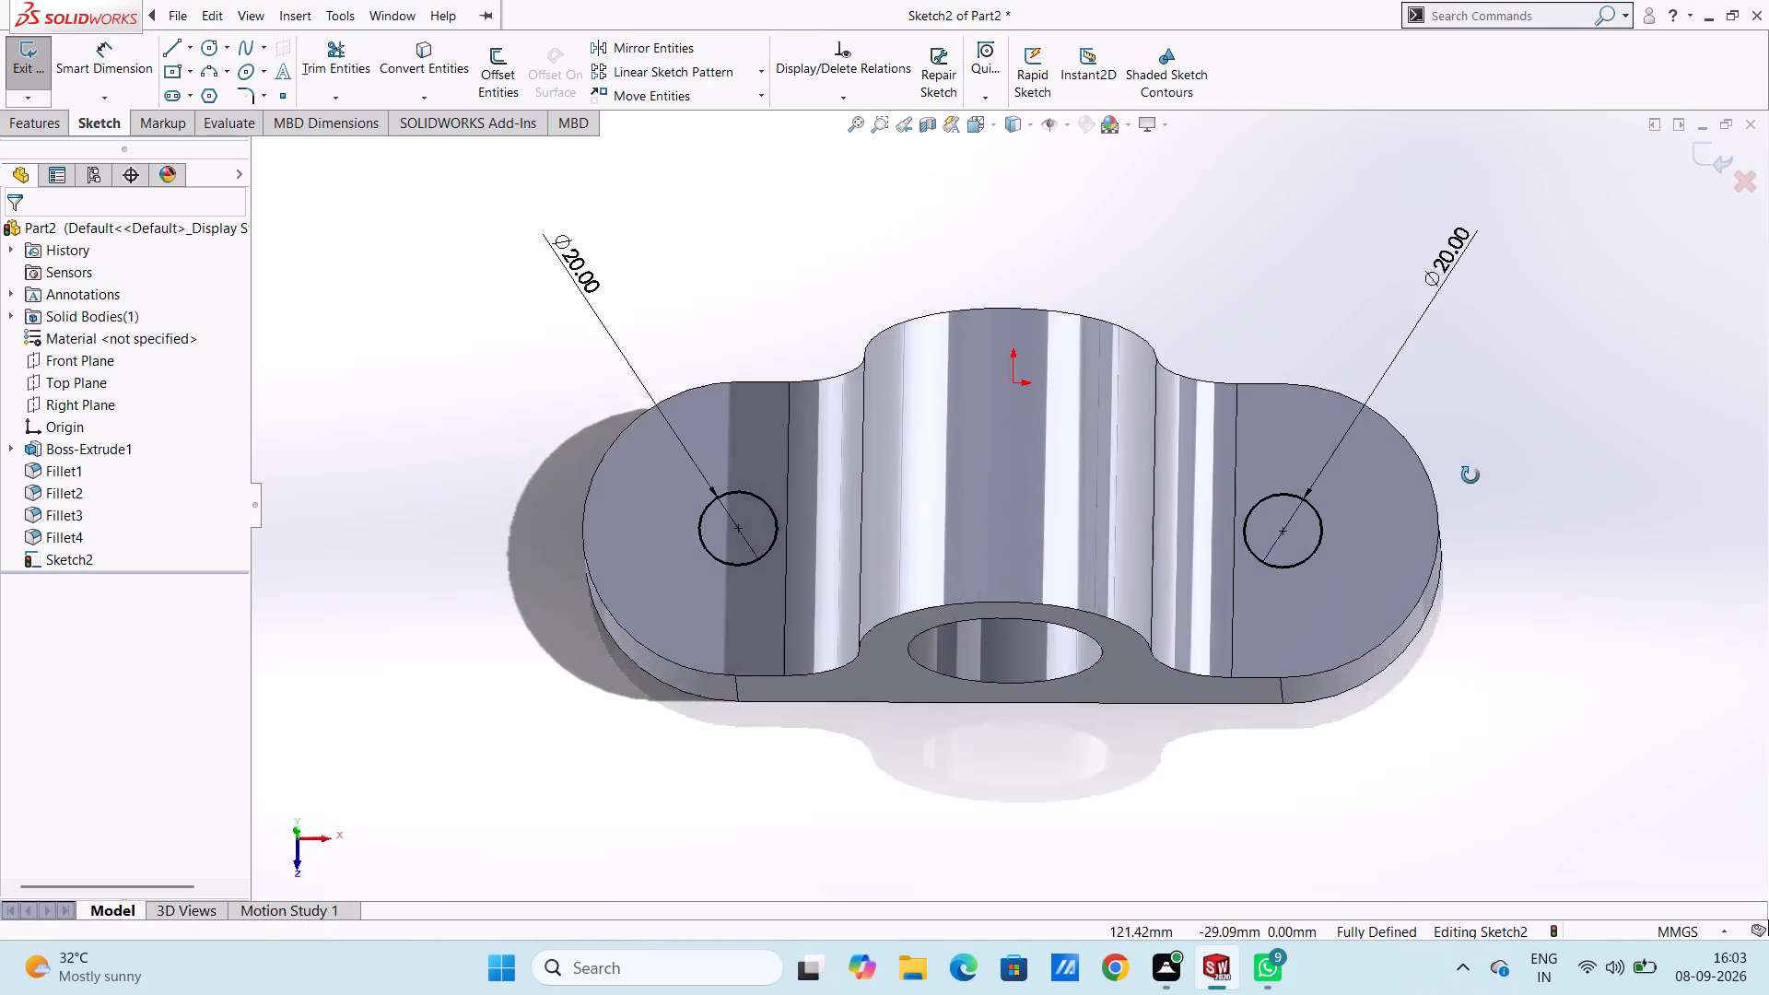
{"action": "left_click_drag", "start_coordinate": [1470, 475], "coordinate": [1473, 298]}
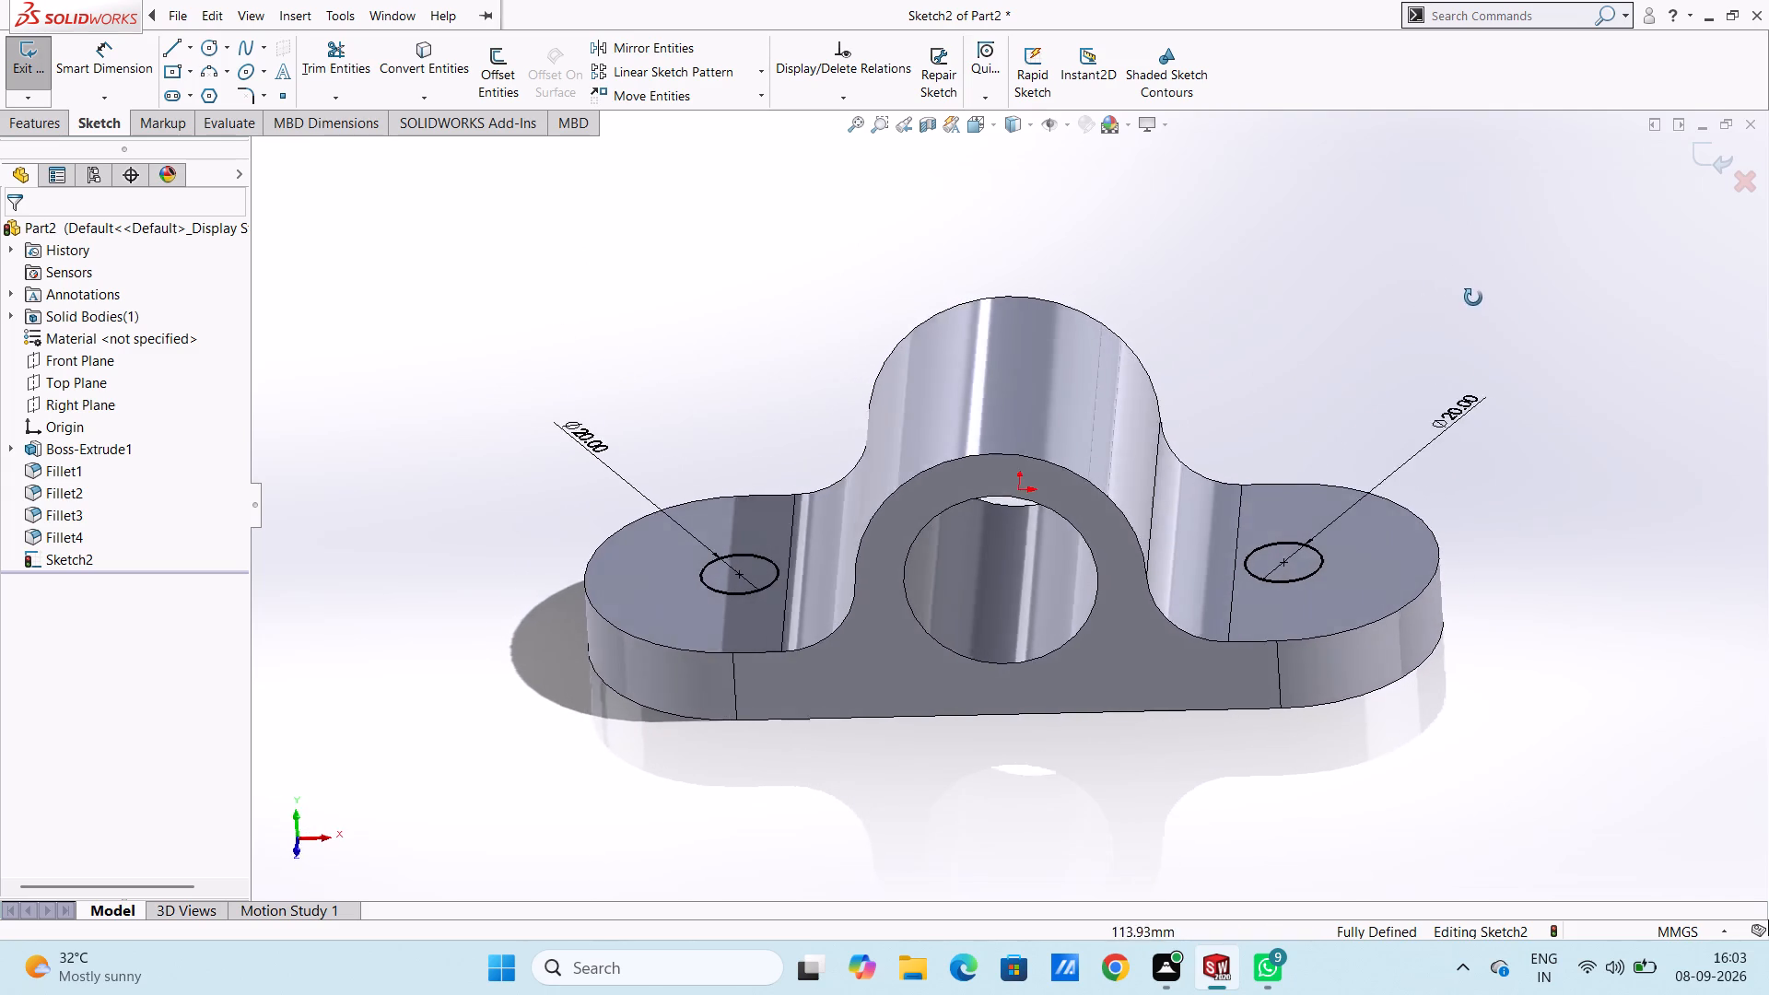
{"action": "left_click_drag", "start_coordinate": [1473, 298], "coordinate": [1486, 312]}
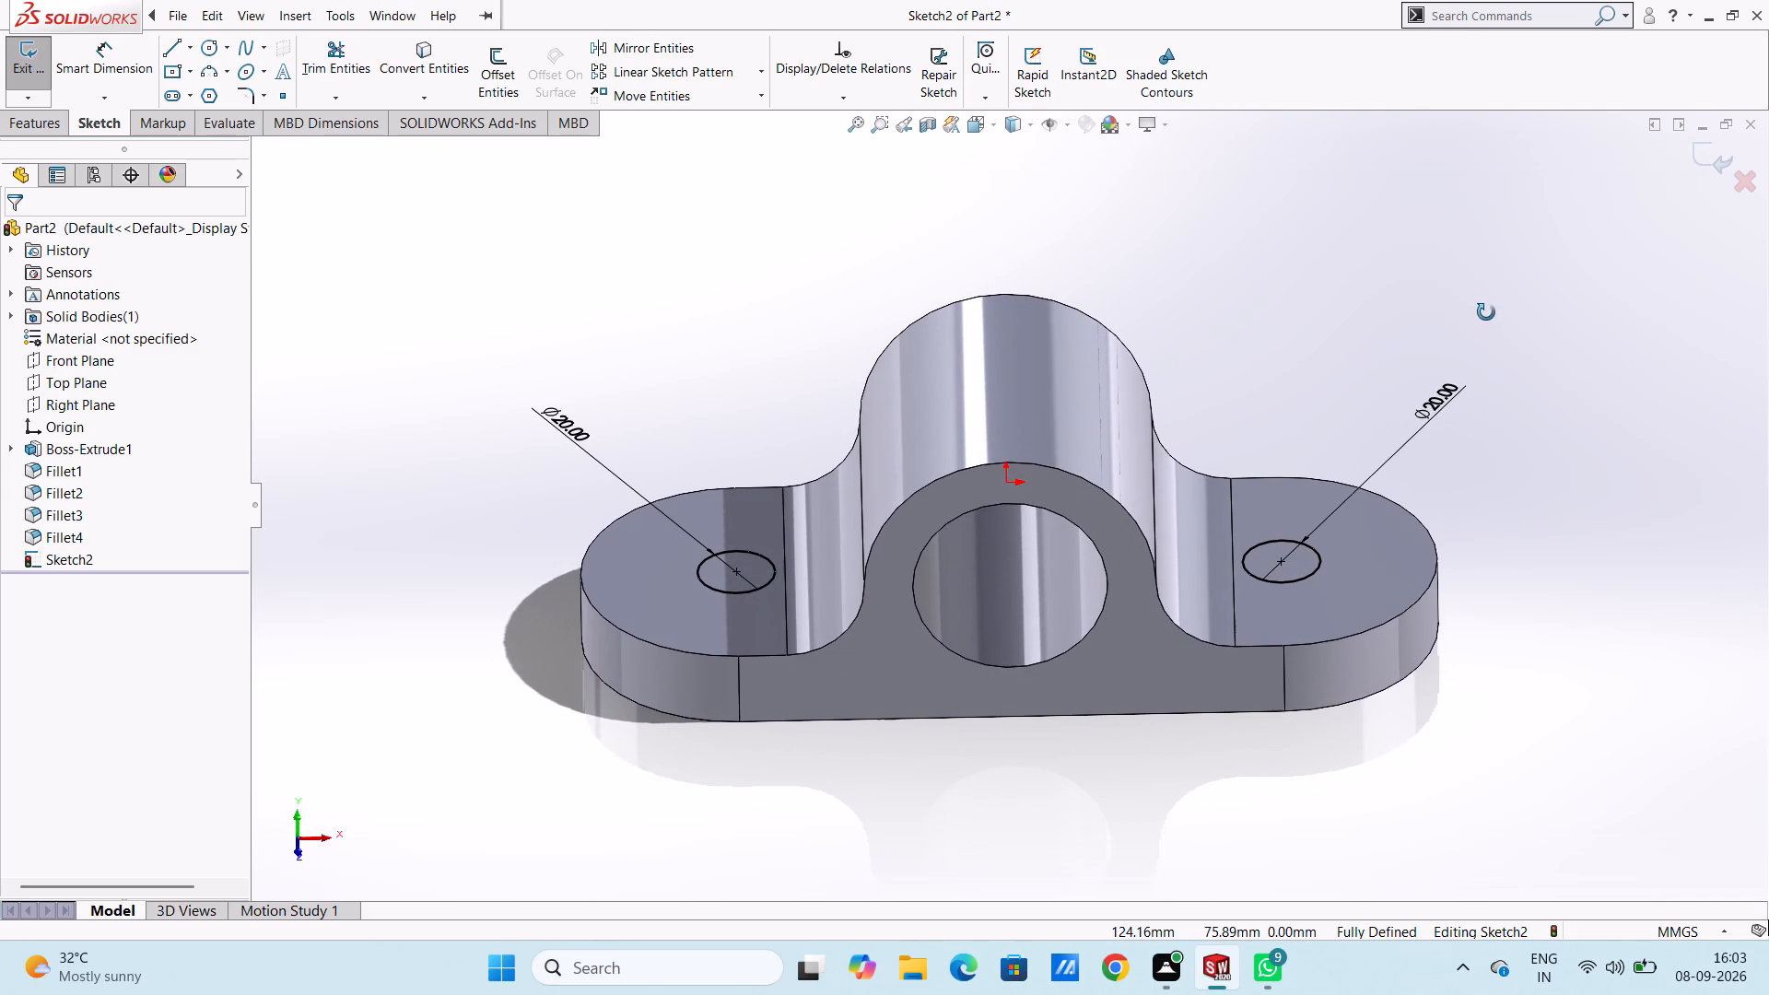
{"action": "key", "text": "Escape"}
{"action": "left_click", "coordinate": [50, 117]}
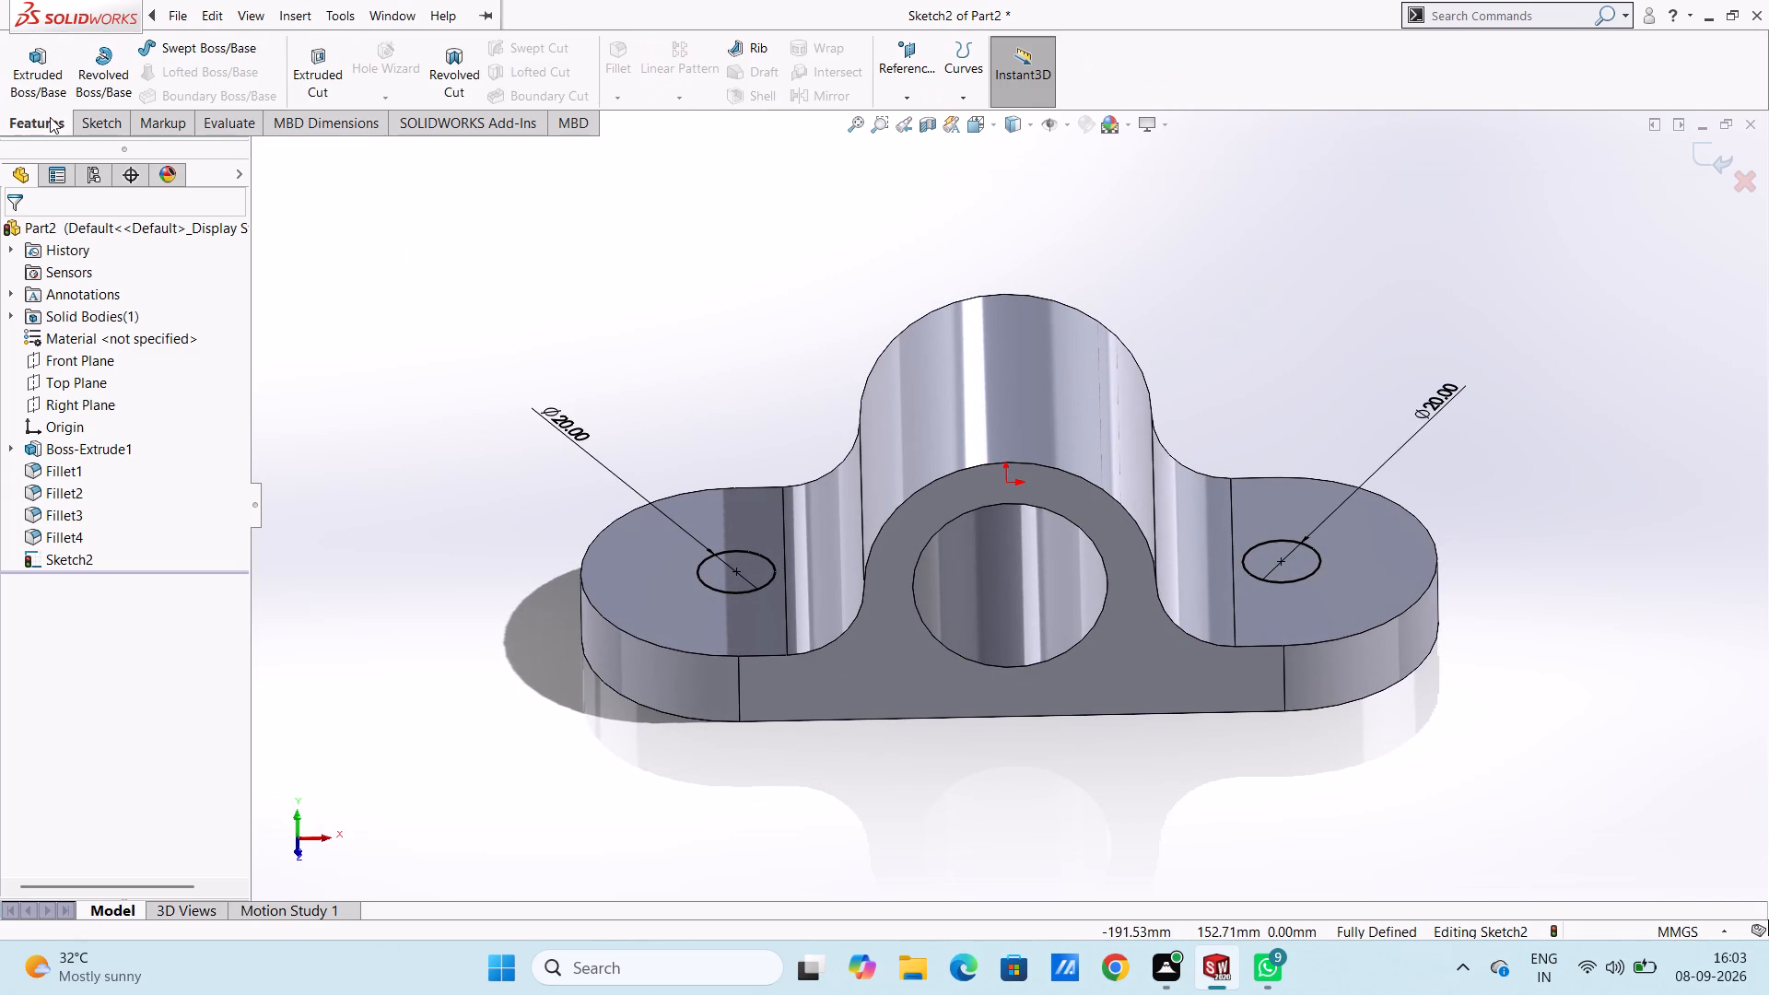
{"action": "left_click", "coordinate": [310, 64]}
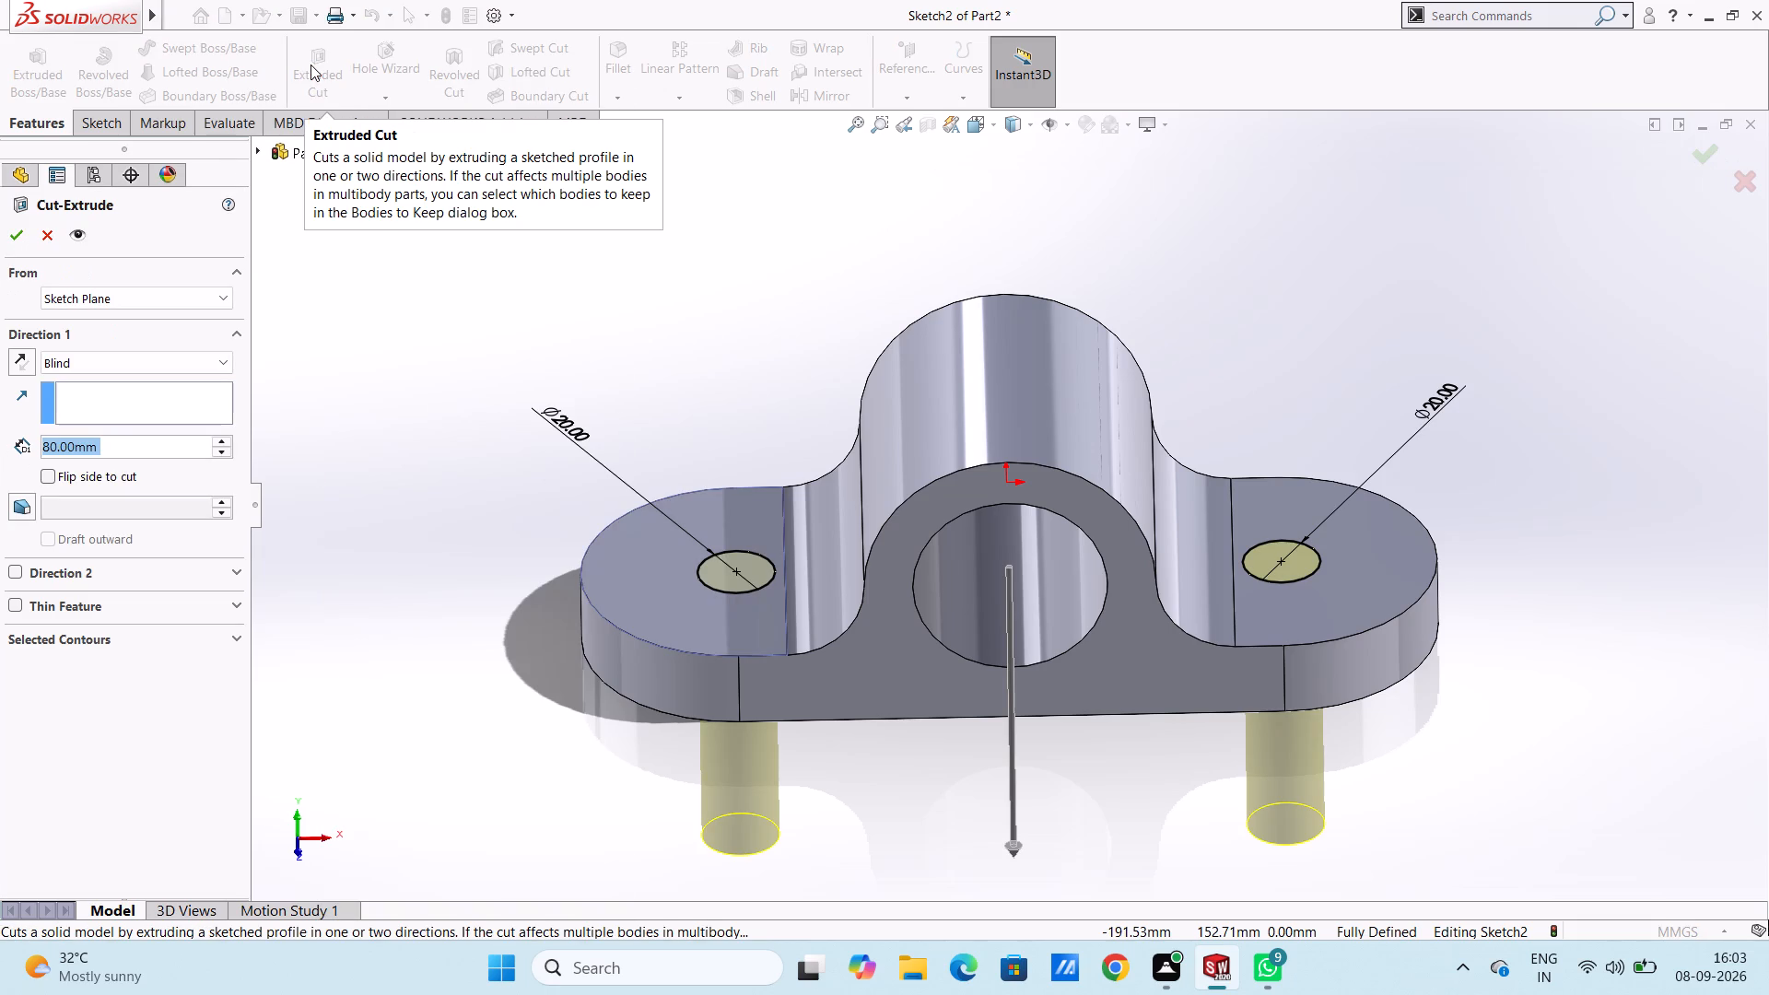
{"action": "left_click", "coordinate": [23, 234]}
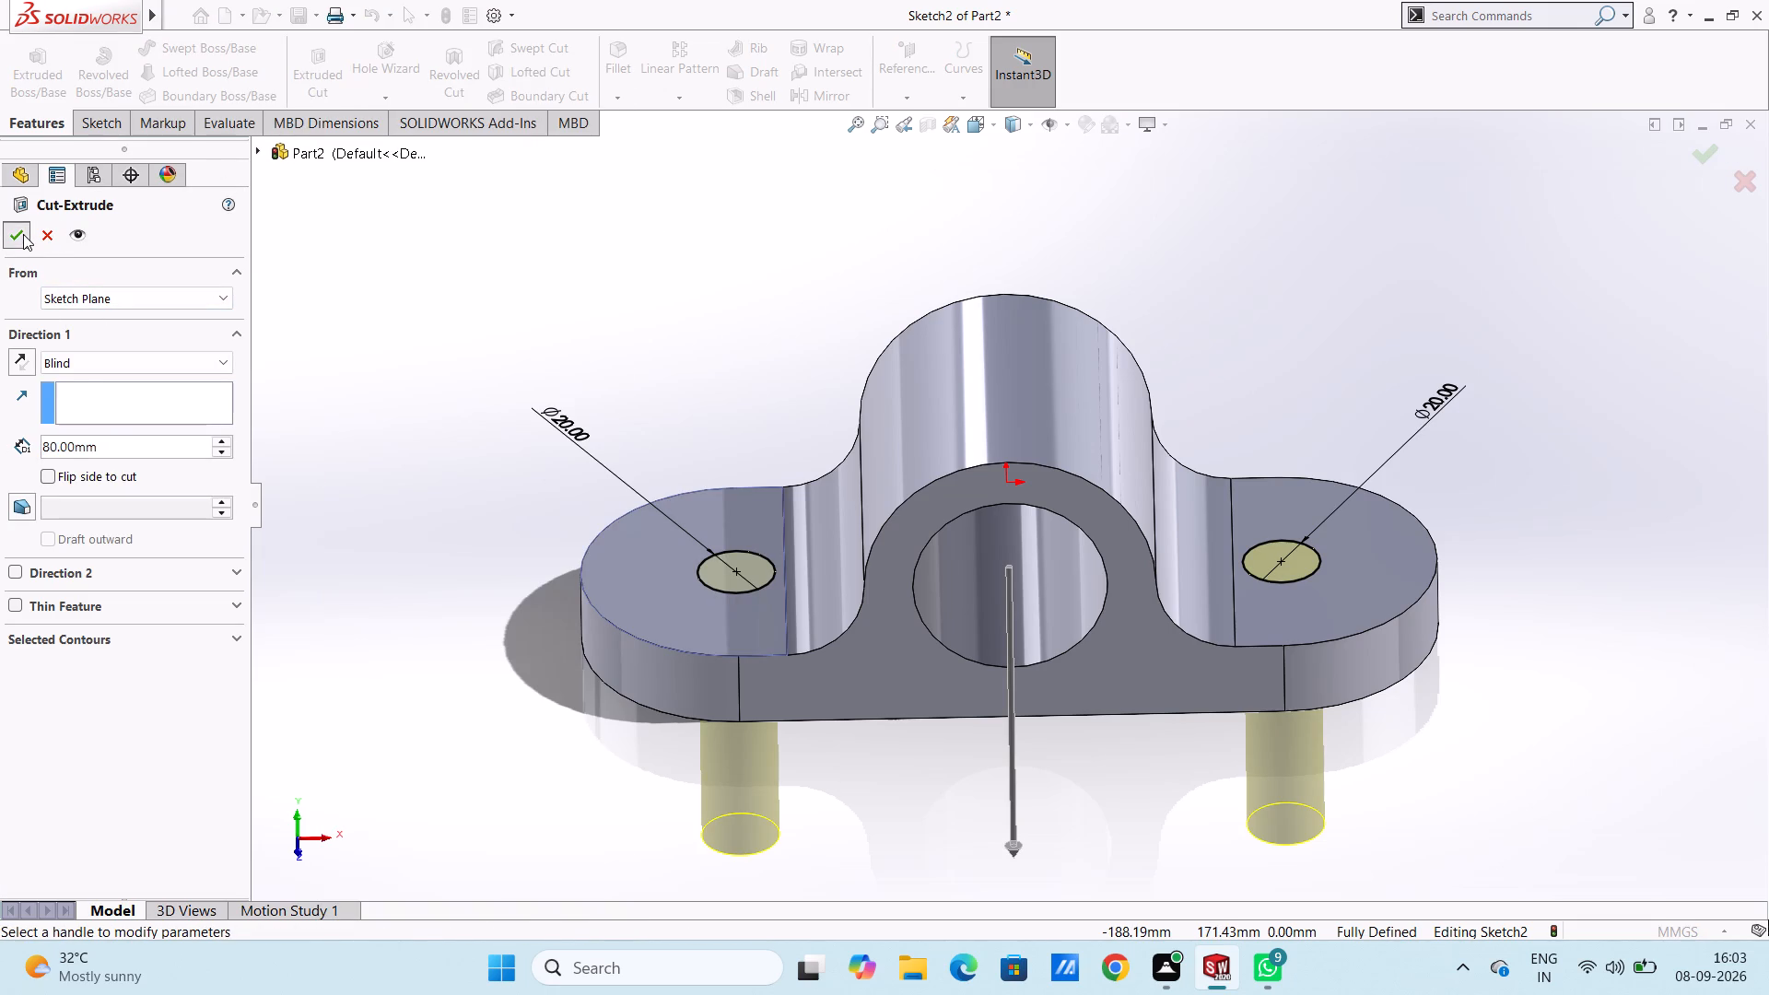
{"action": "left_click", "coordinate": [556, 285]}
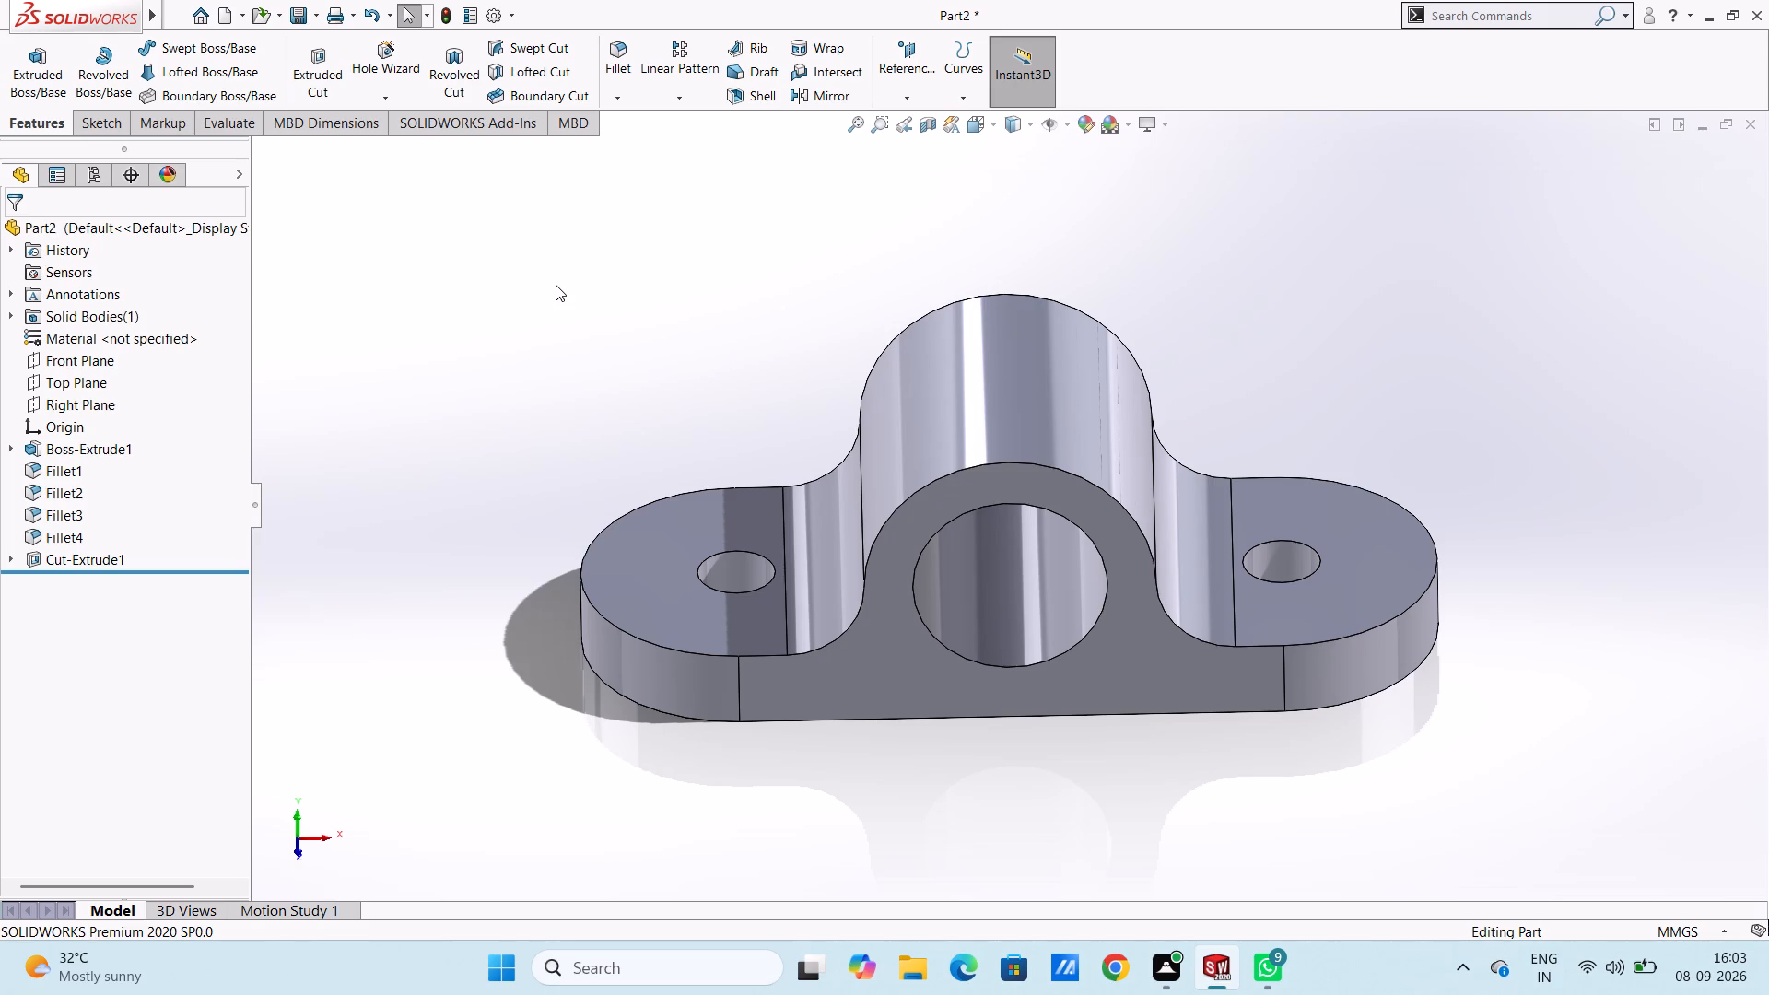
Save the part in the Documents folder as a SOLIDWORKS part named "mounting bracket".
{"action": "key", "text": "ctrl+1"}
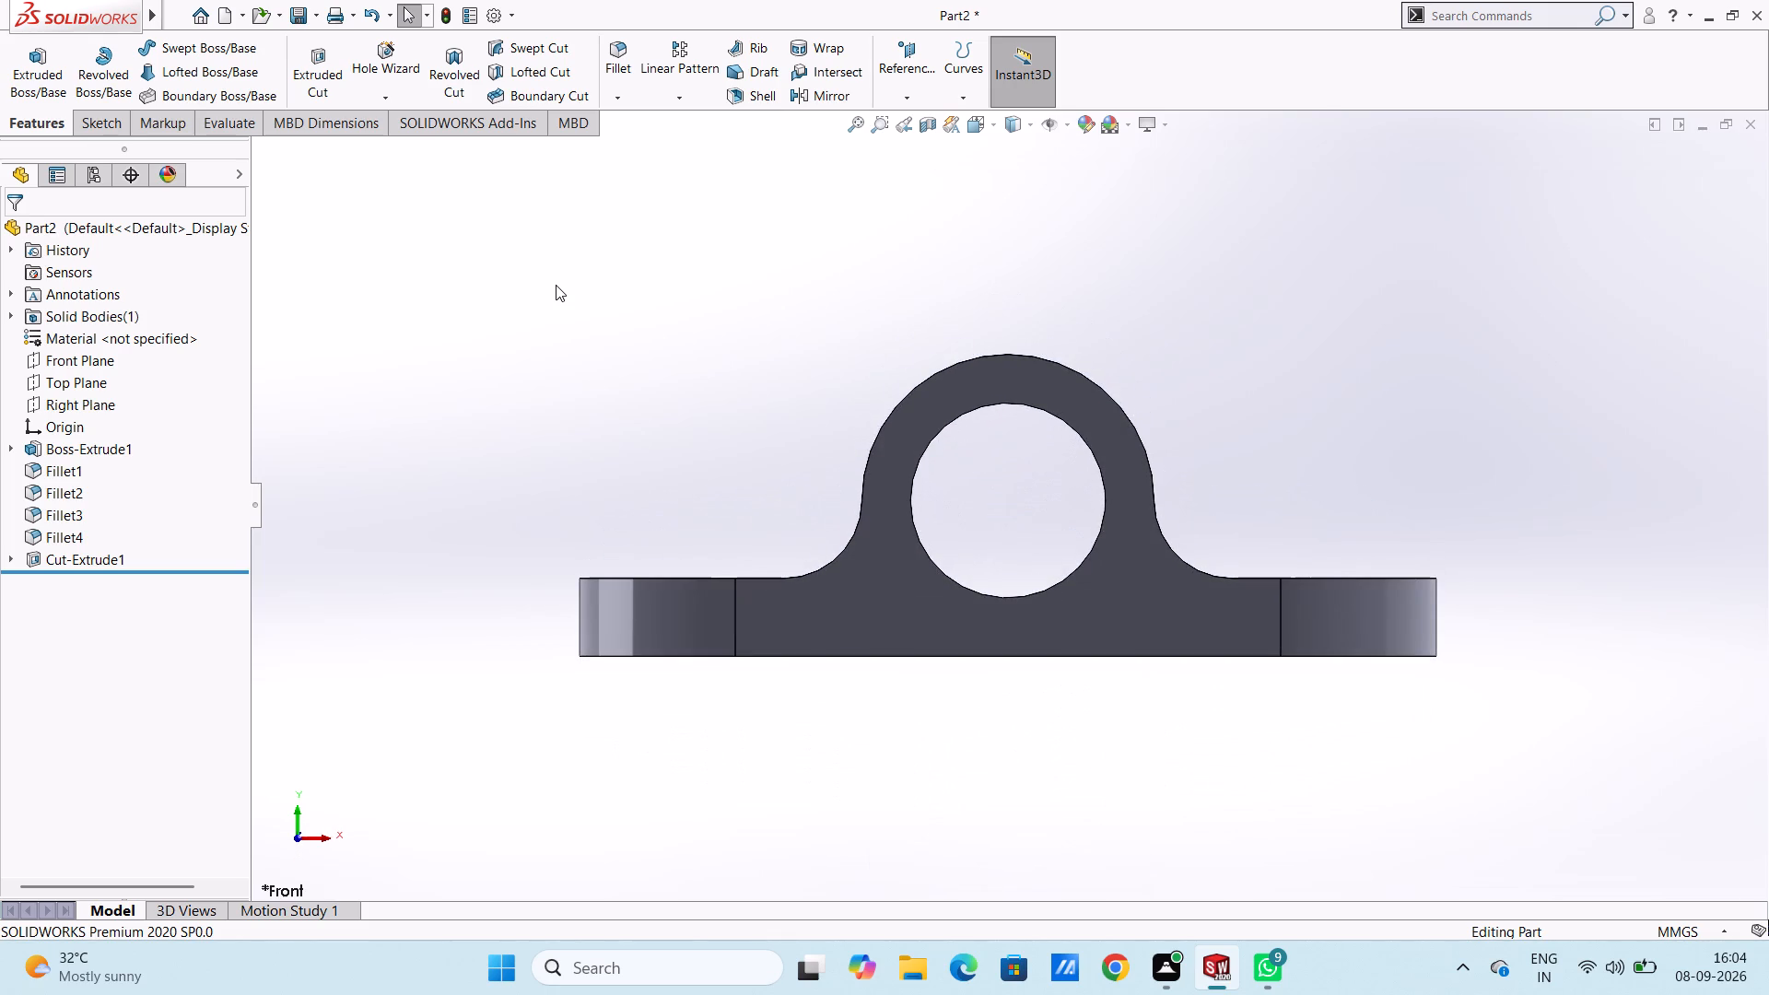
{"action": "key", "text": "ctrl+5"}
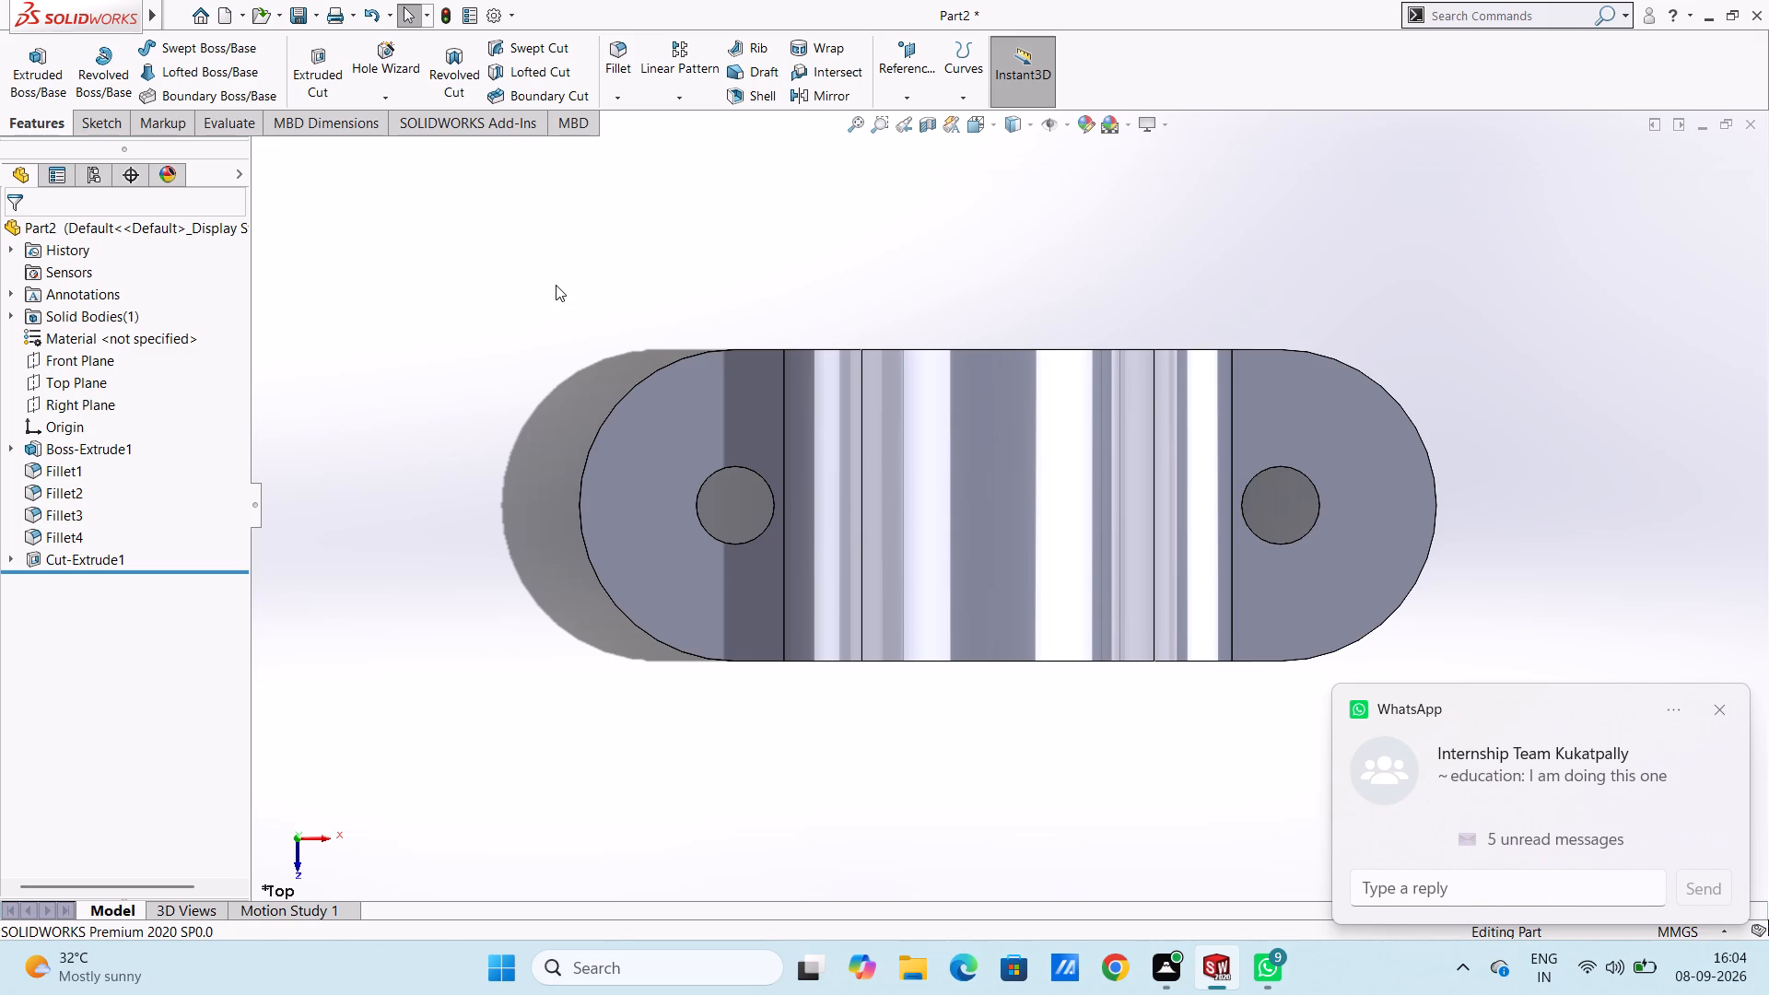
{"action": "key", "text": "ctrl+7"}
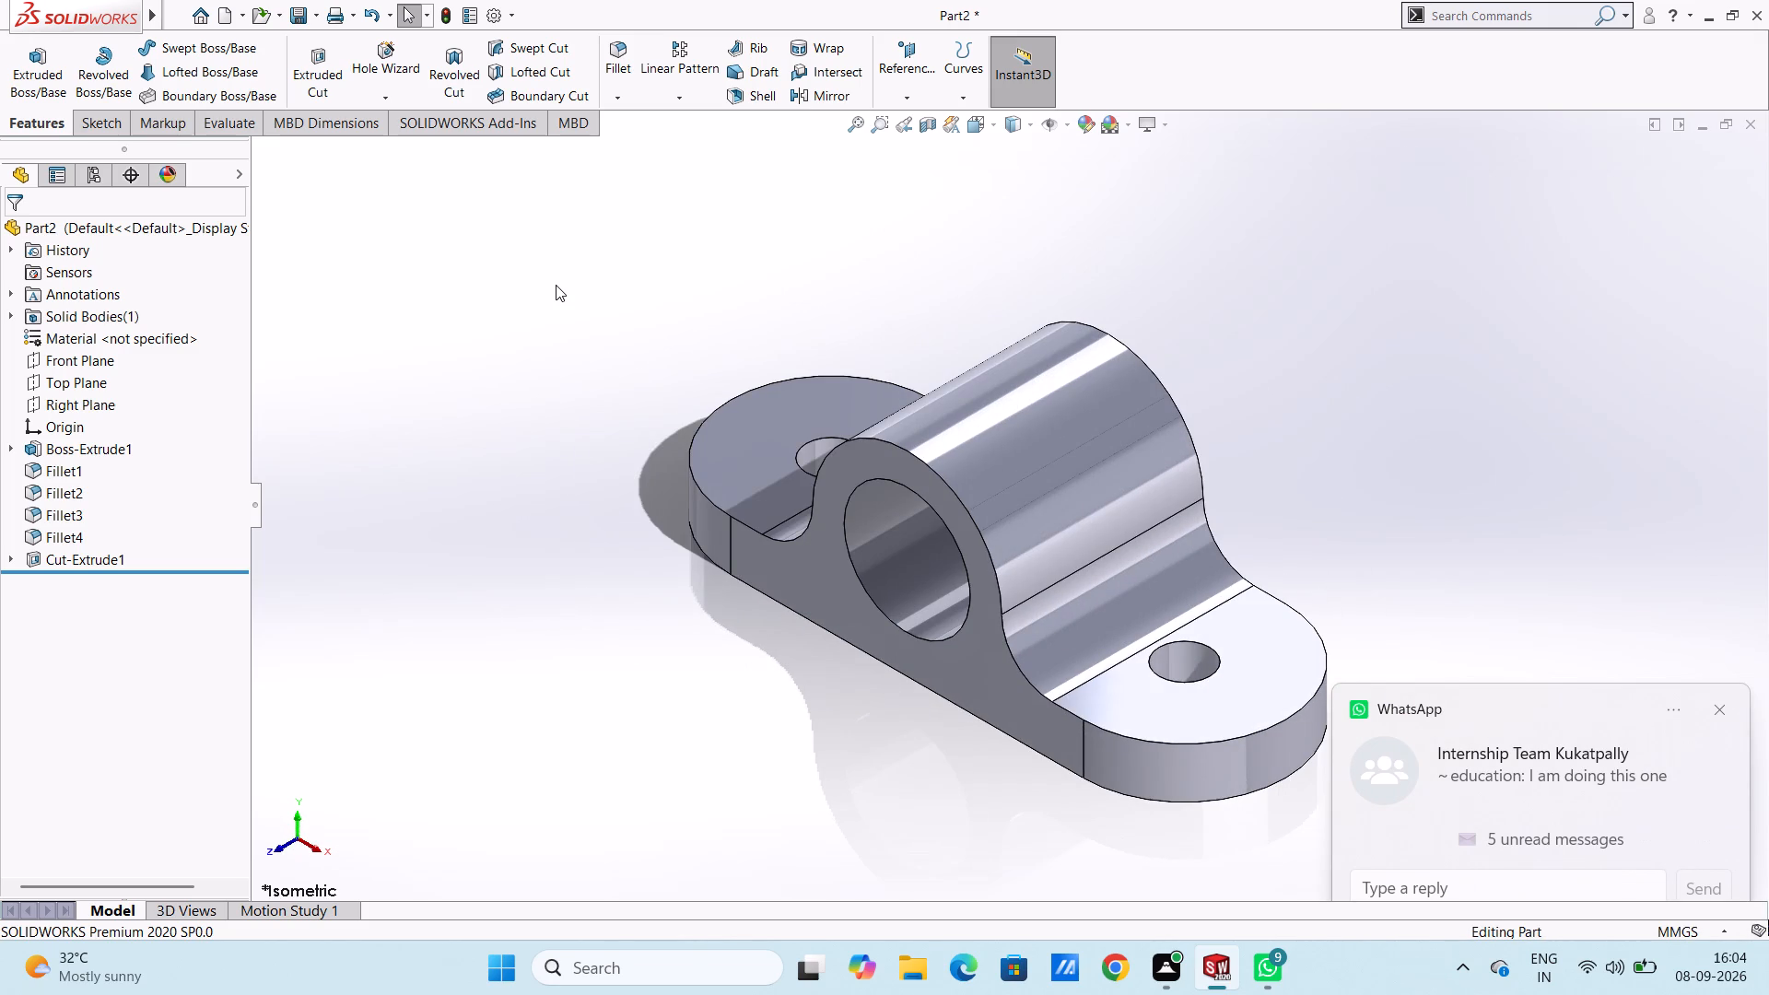
{"action": "key", "text": "ctrl+s"}
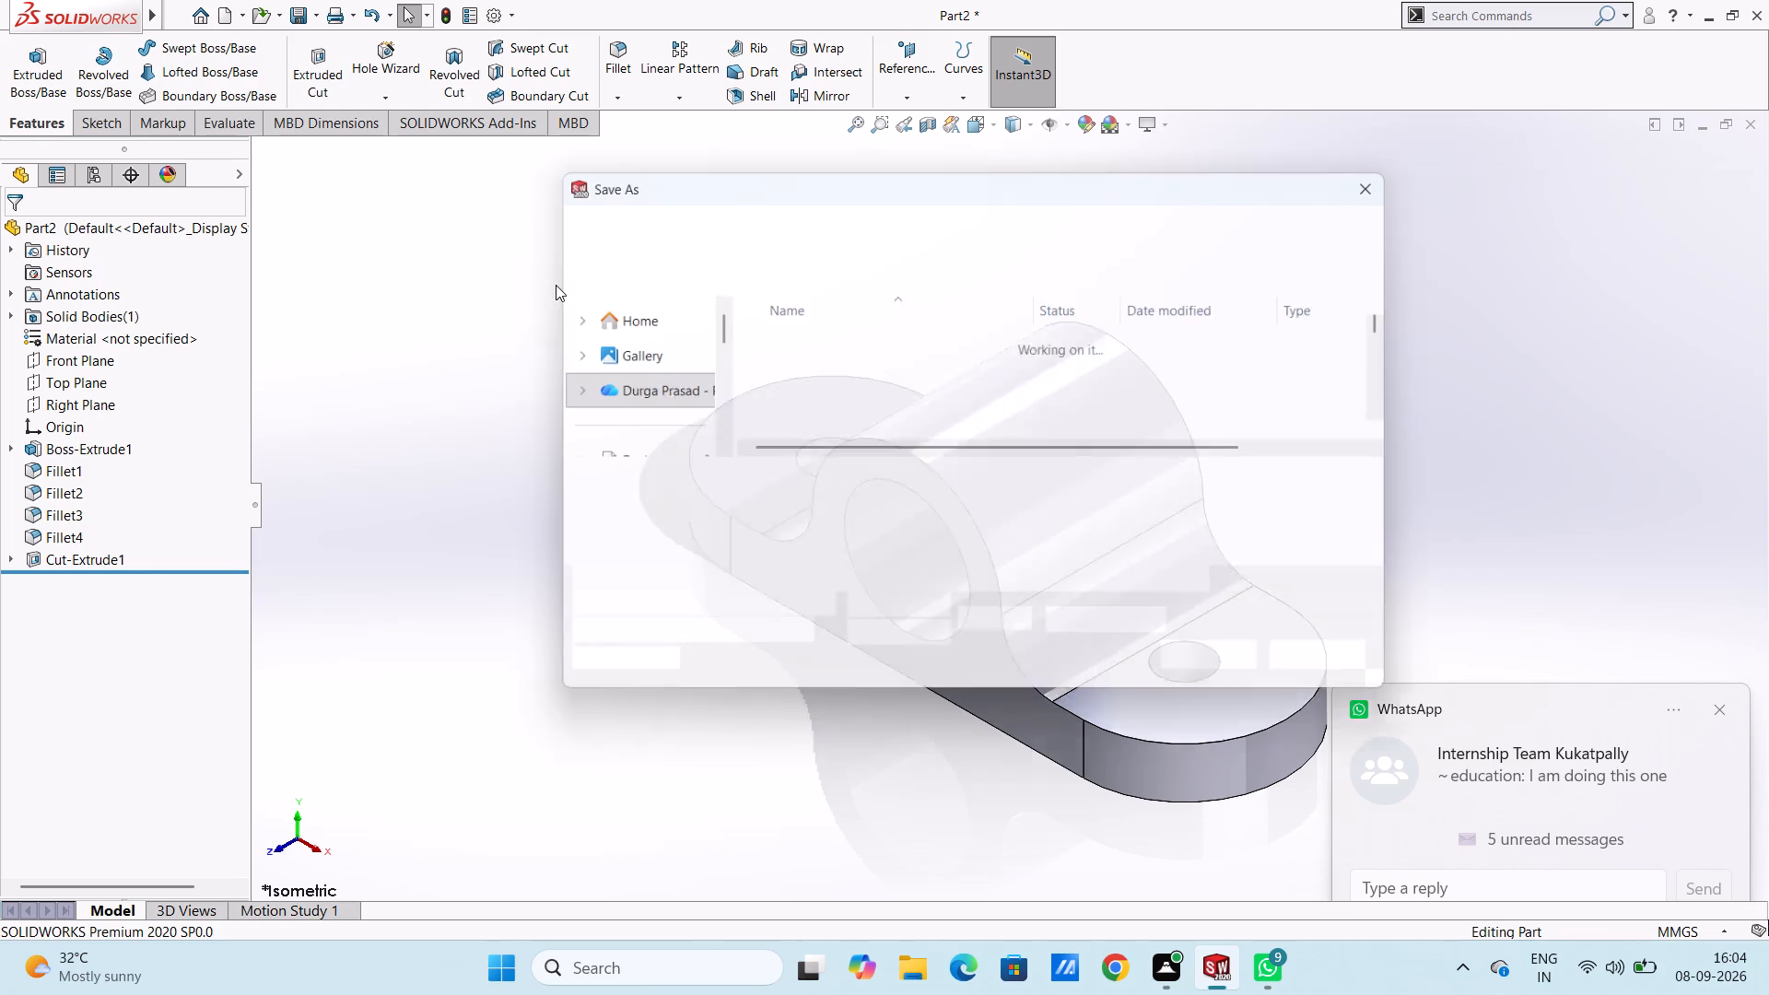
{"action": "left_click", "coordinate": [744, 493]}
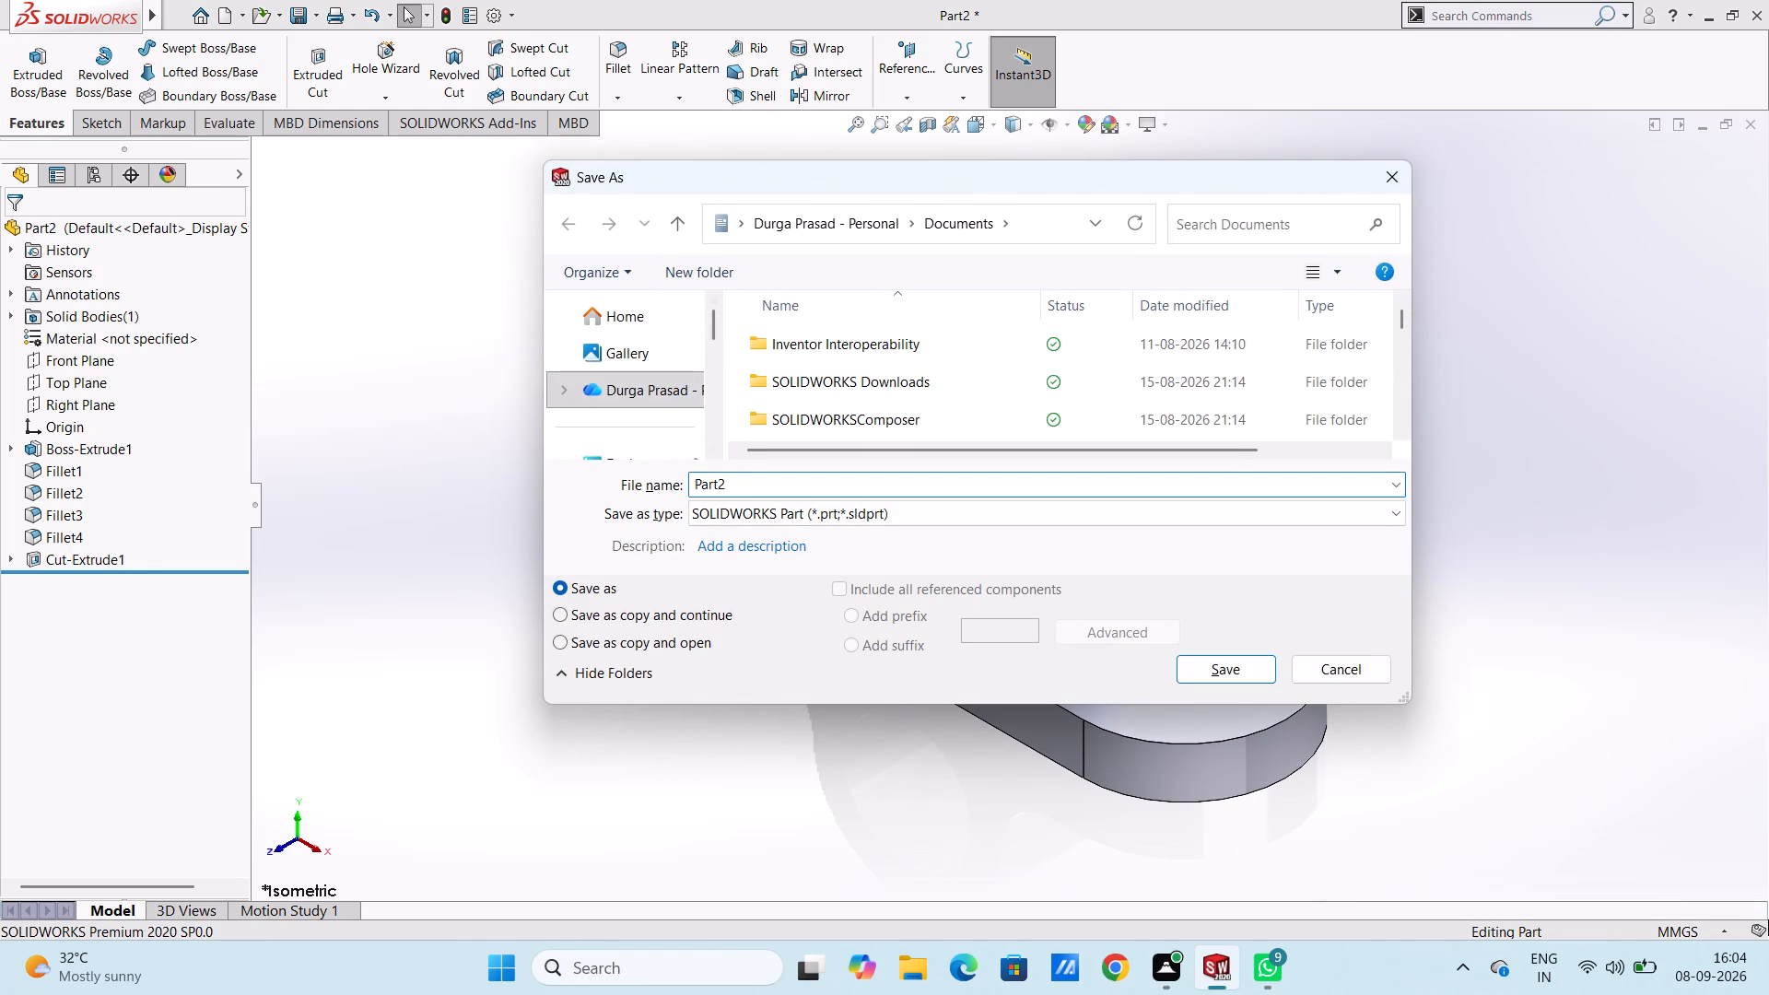
{"action": "key", "text": "BackSpace"}
{"action": "key", "text": "BackSpace"}
{"action": "key", "text": "BackSpace"}
{"action": "key", "text": "BackSpace"}
{"action": "key", "text": "BackSpace"}
{"action": "type", "text": "moun"}
{"action": "type", "text": "ting bracket"}
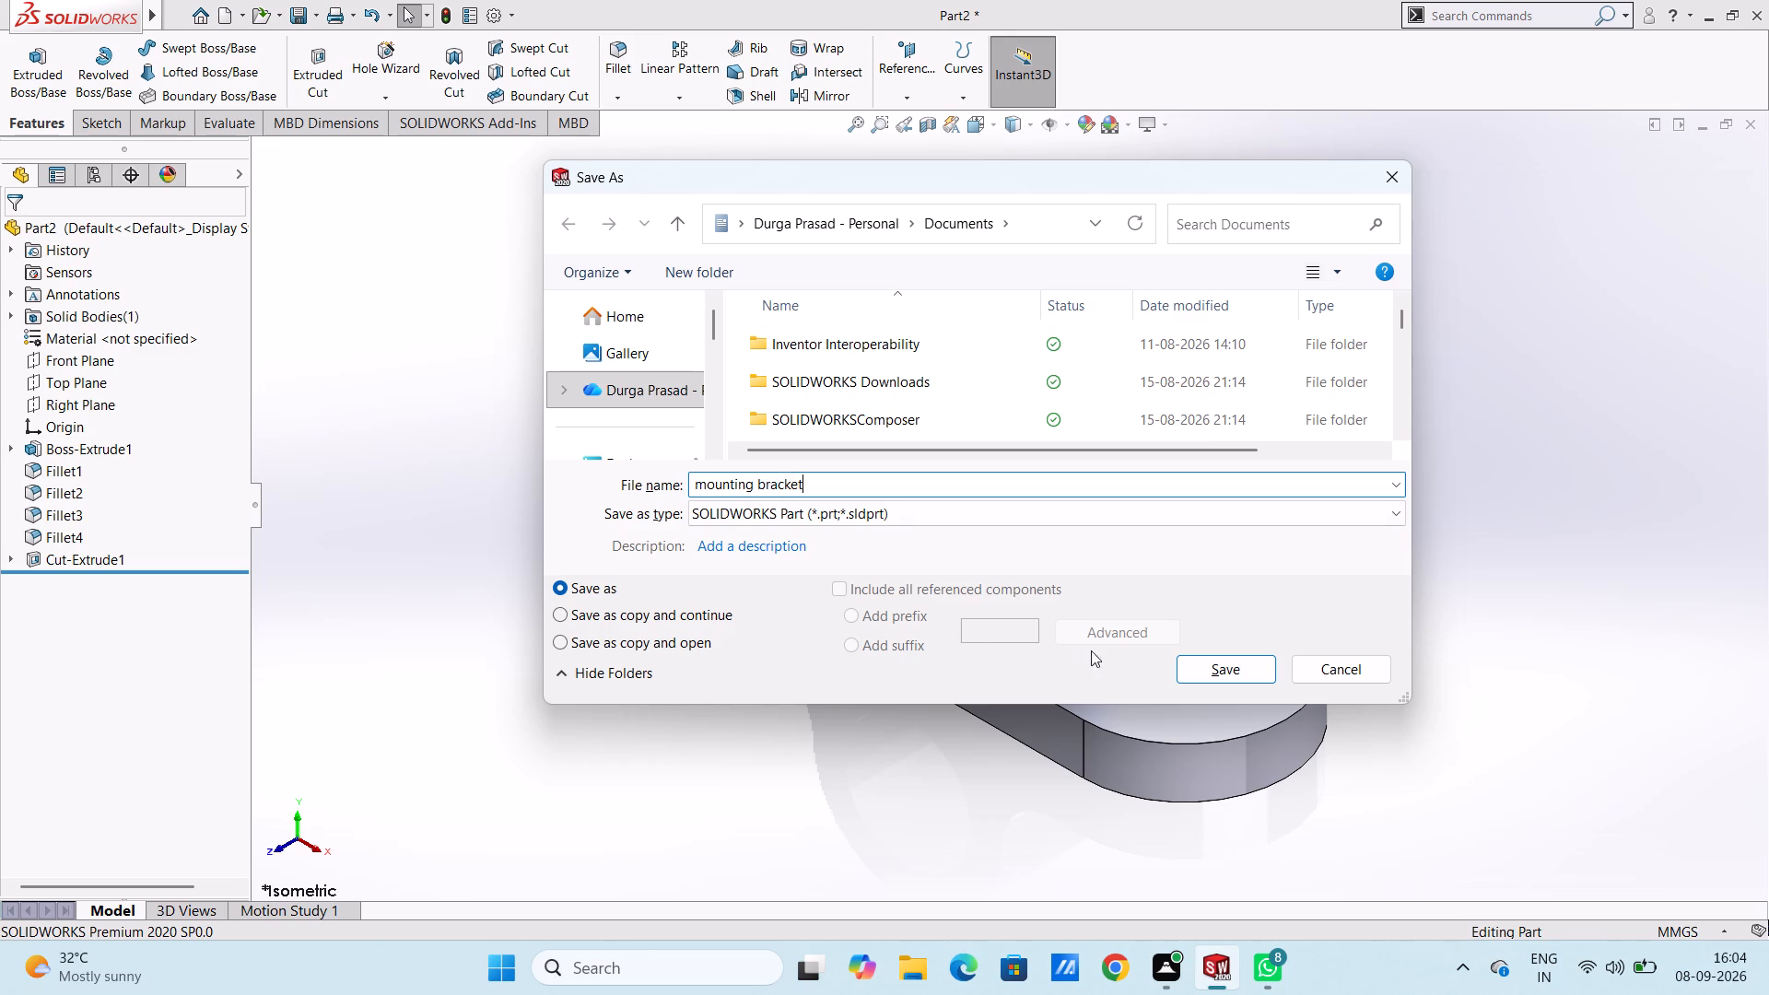
{"action": "left_click", "coordinate": [1197, 671]}
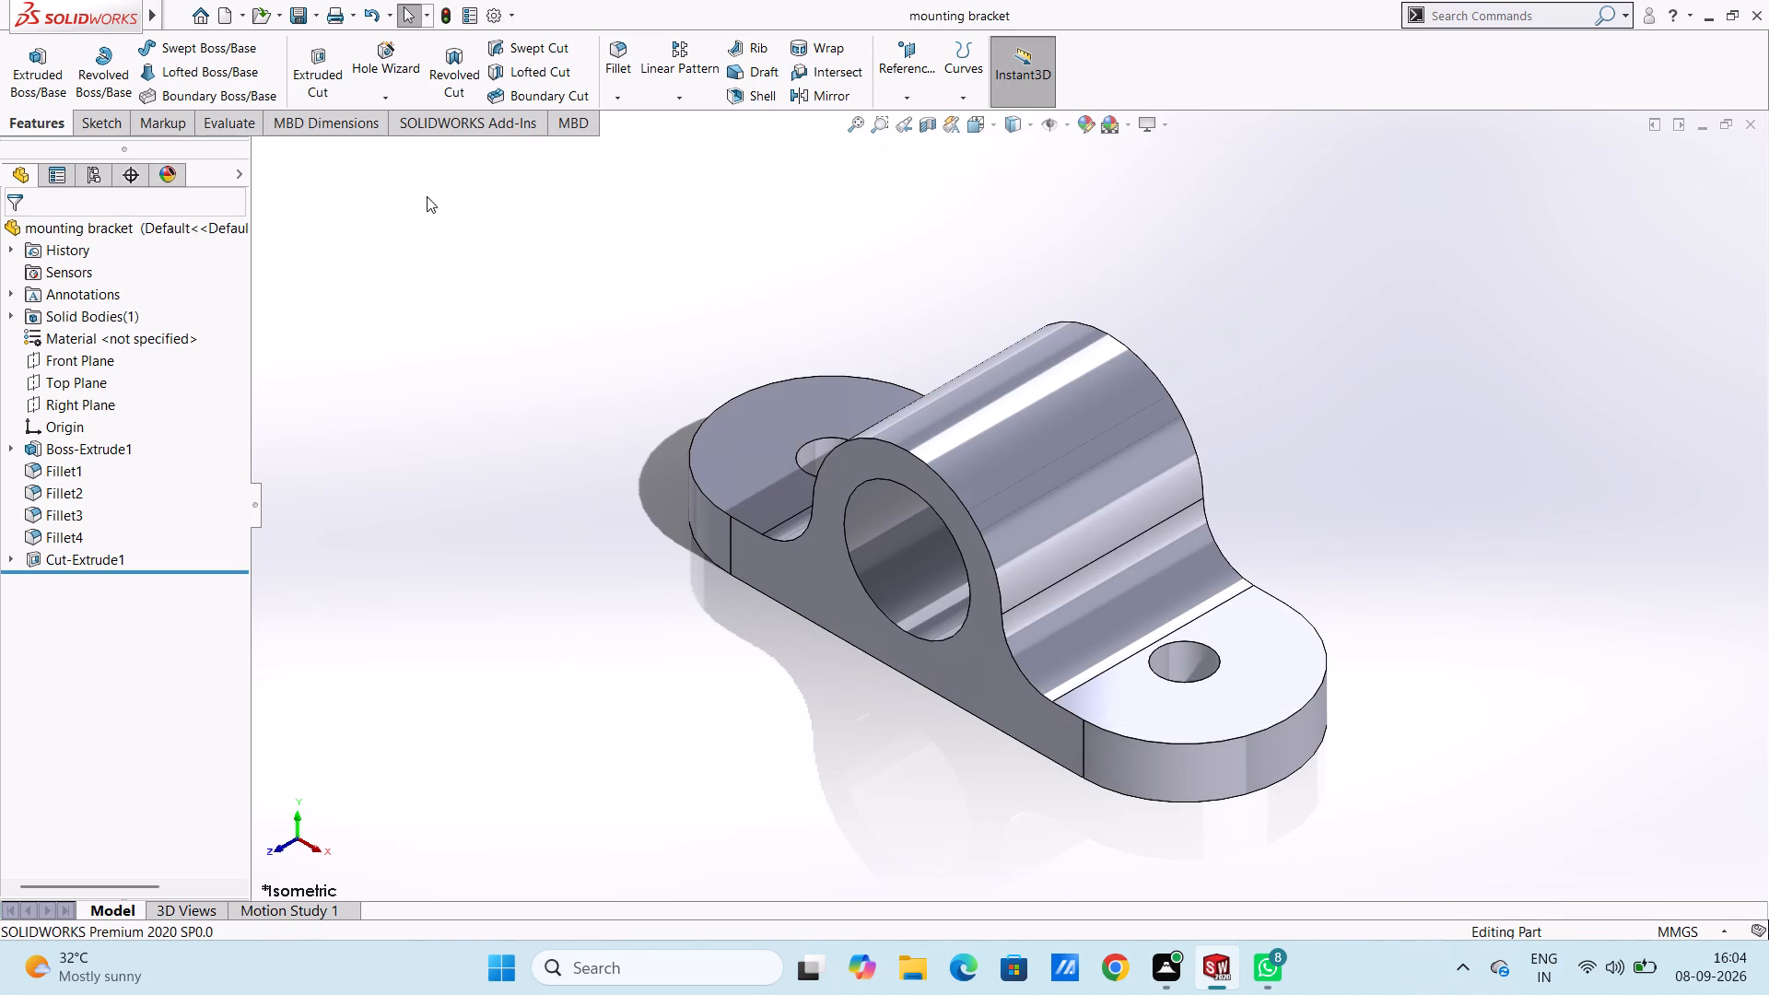
Save a PDF version of the part in isometric view as "mounting bracket" in the Documents folder.
{"action": "left_click", "coordinate": [316, 12]}
{"action": "left_click", "coordinate": [339, 70]}
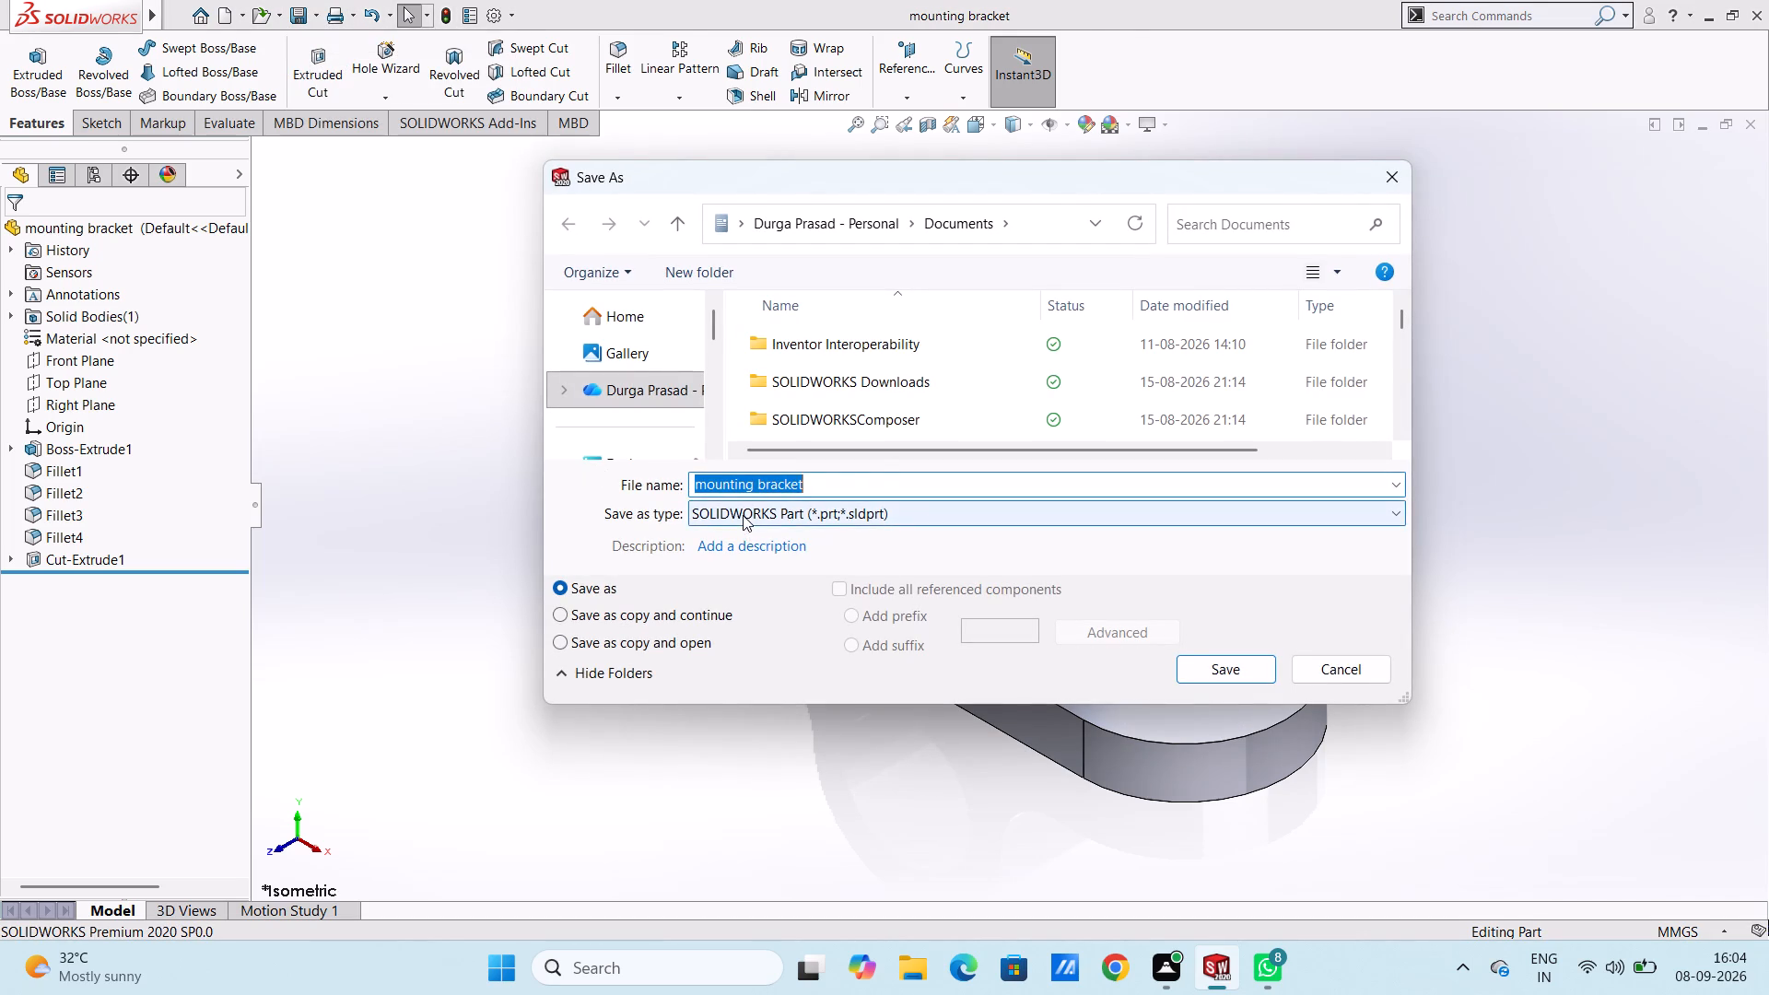
{"action": "left_click", "coordinate": [743, 515]}
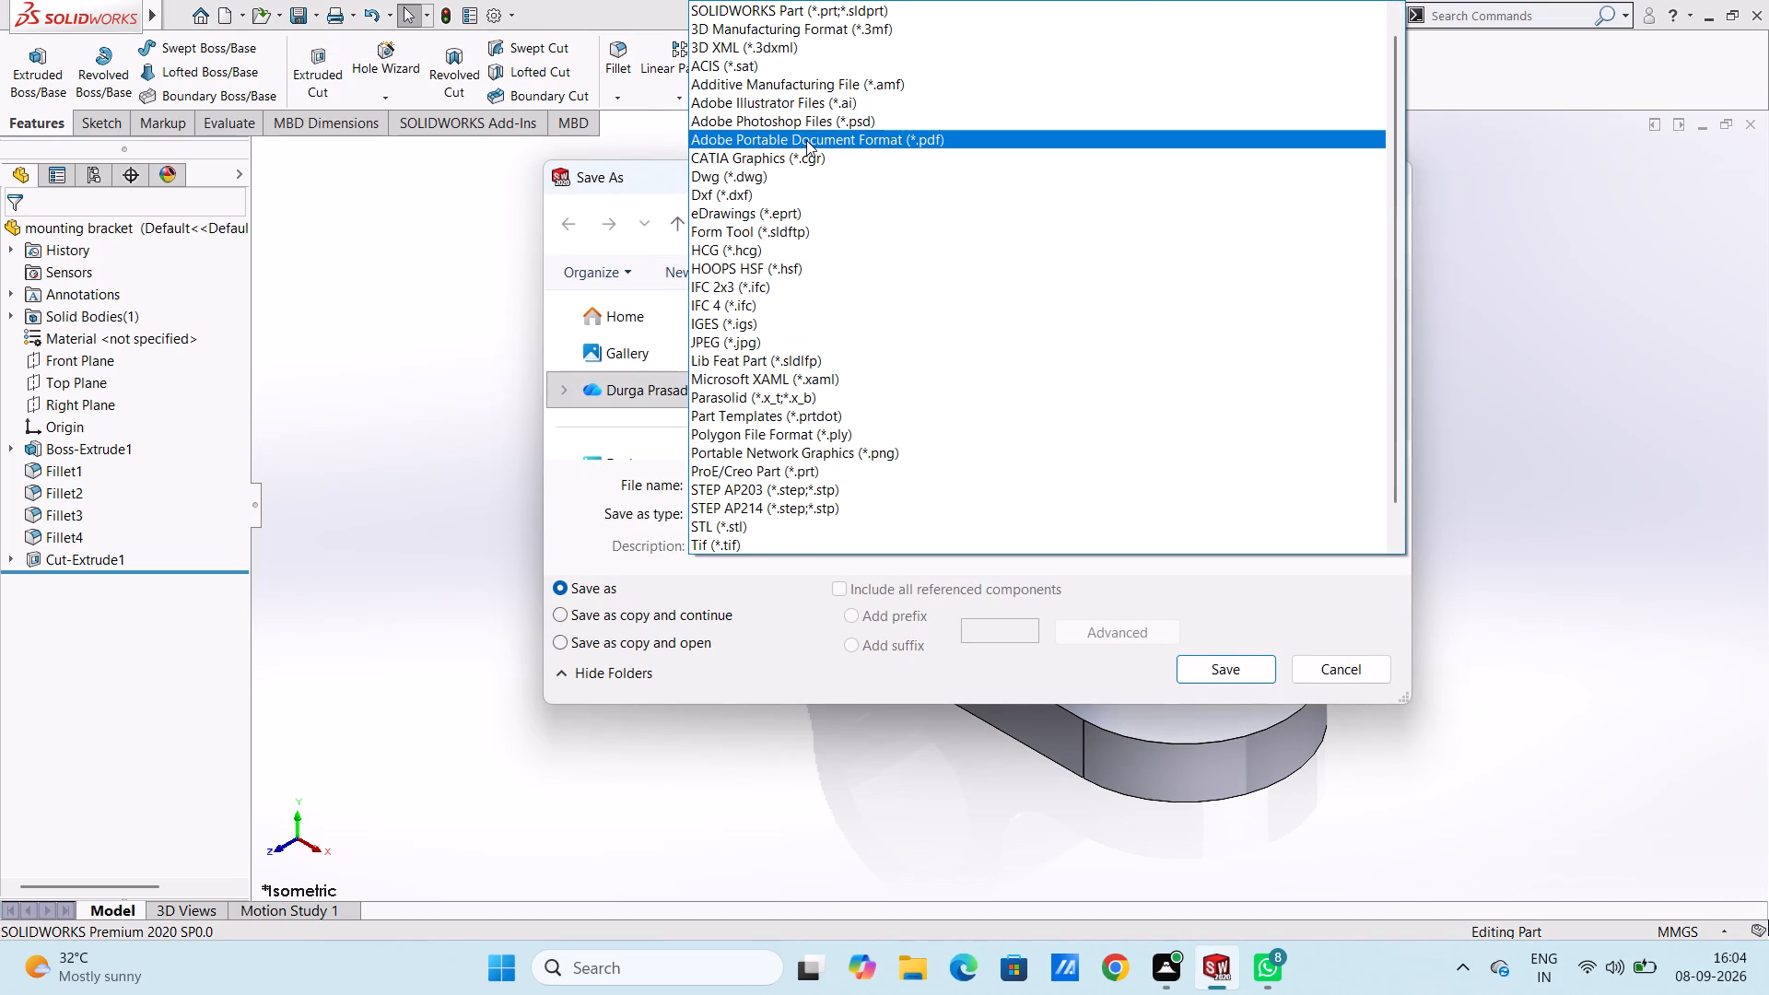
{"action": "left_click", "coordinate": [806, 140]}
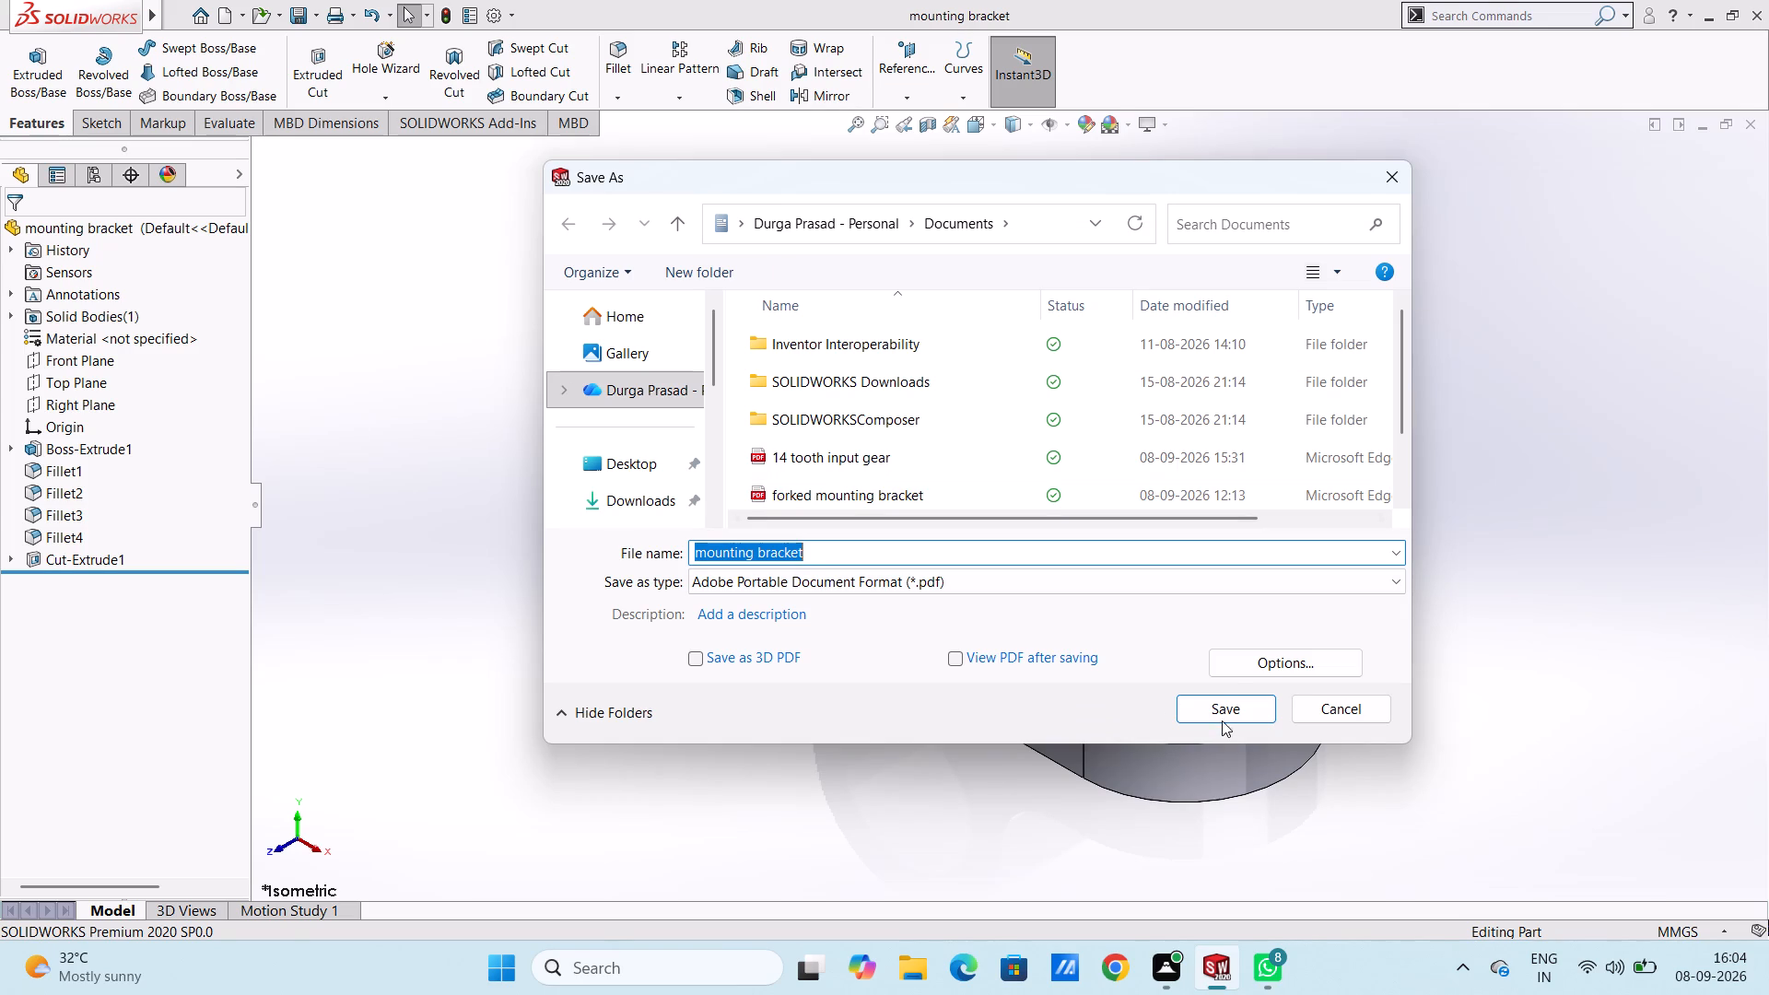
{"action": "left_click", "coordinate": [1221, 715]}
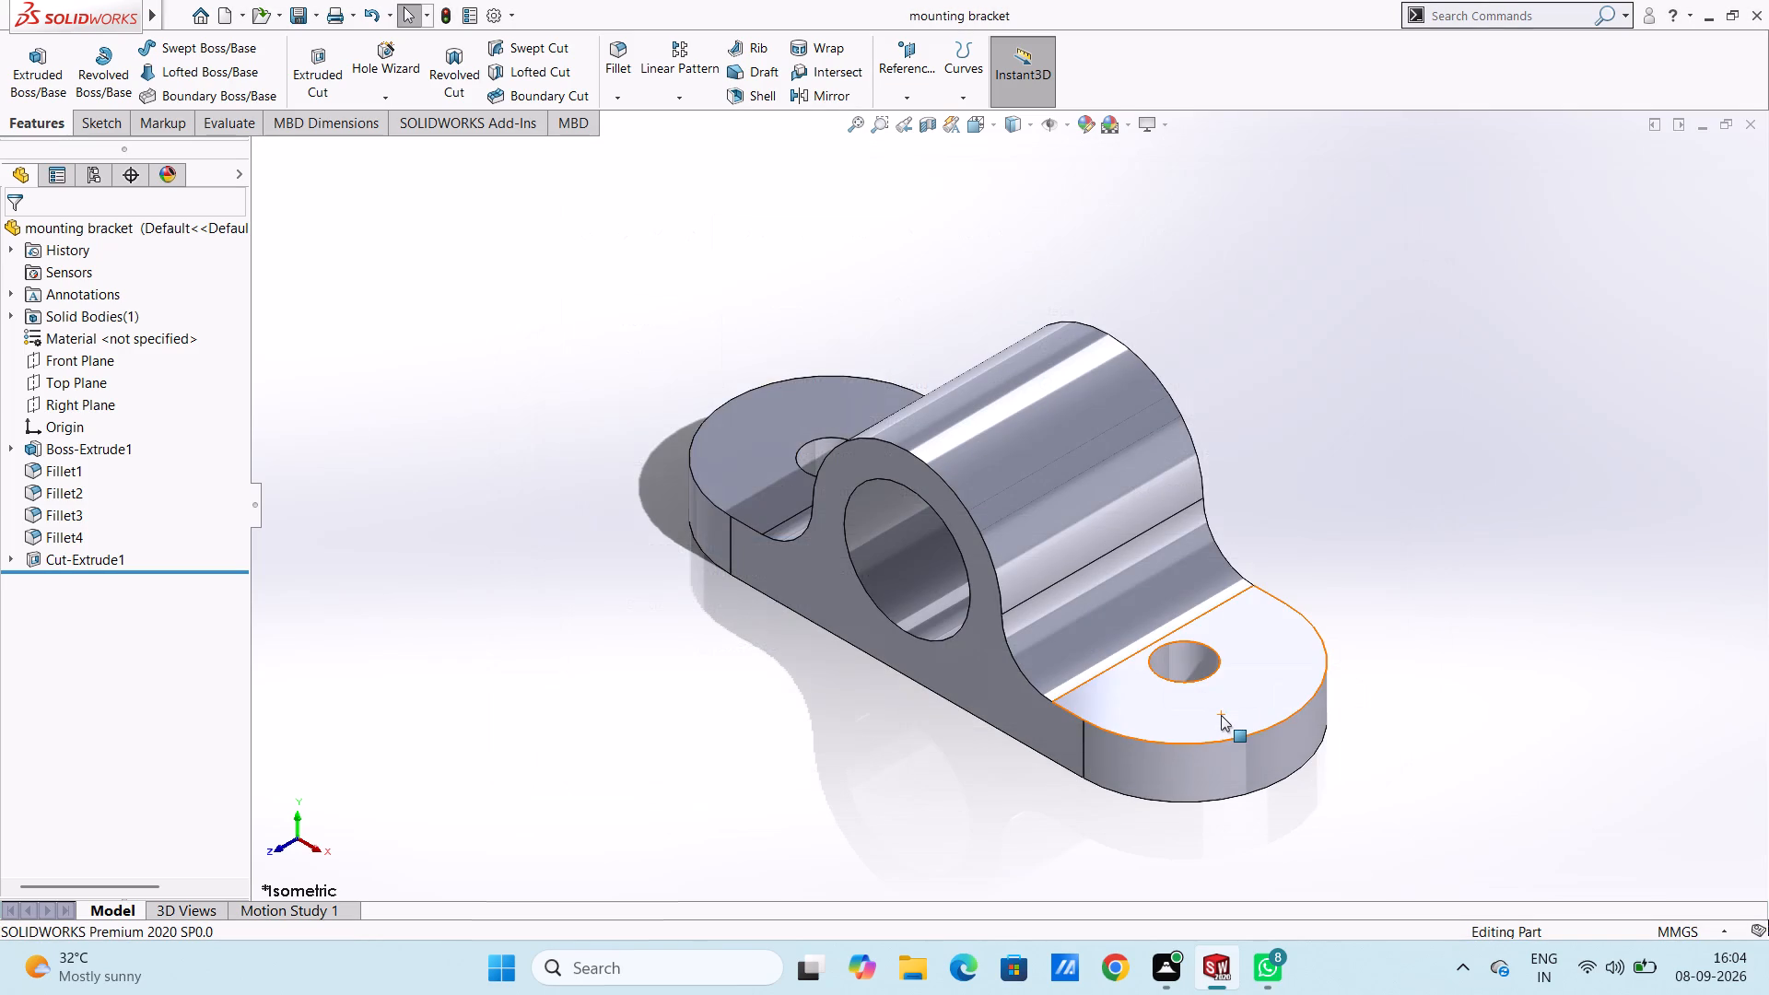